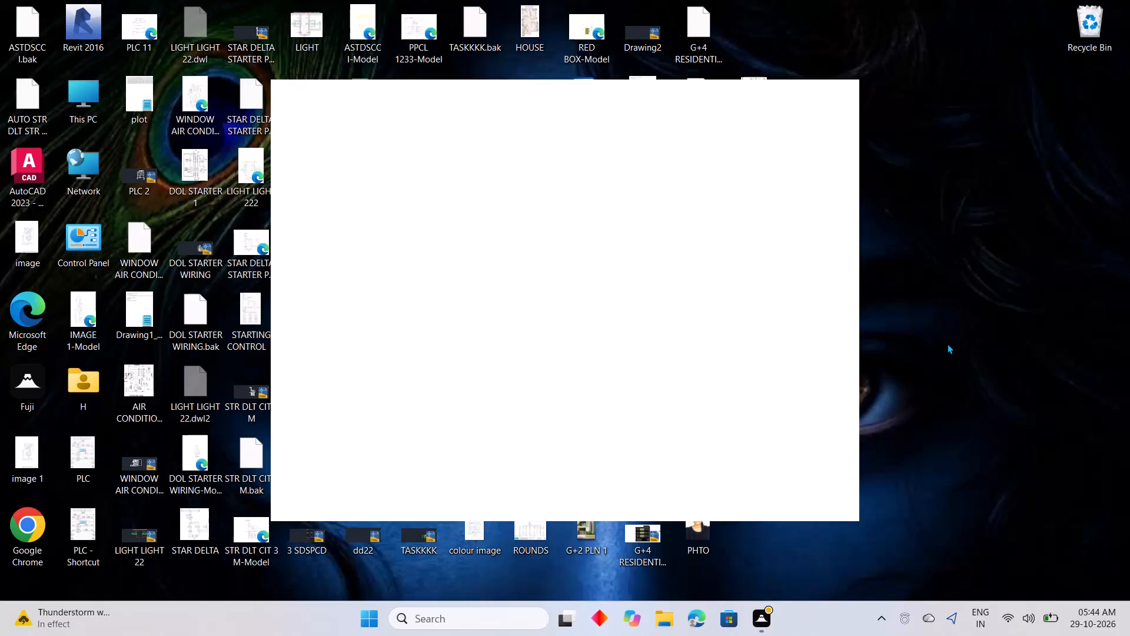
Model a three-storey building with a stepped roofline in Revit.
Launch Revit 2016, dismiss the Customer Involvement Program invitation and maximize the application window.
triple_click(84, 21)
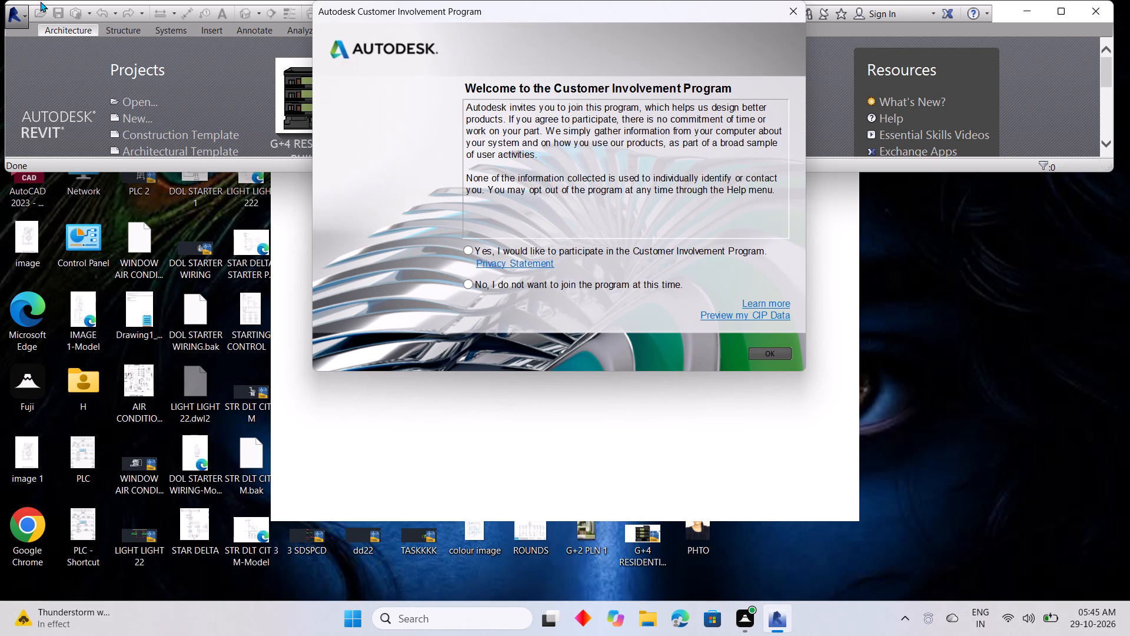
left_click(792, 13)
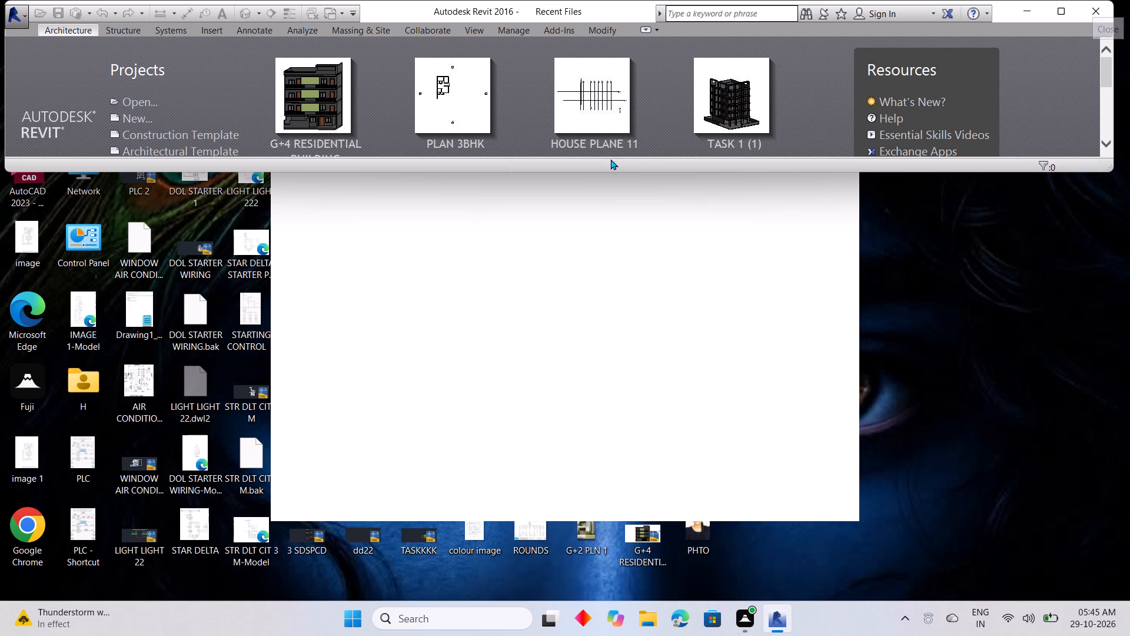
left_click_drag(649, 170, 699, 366)
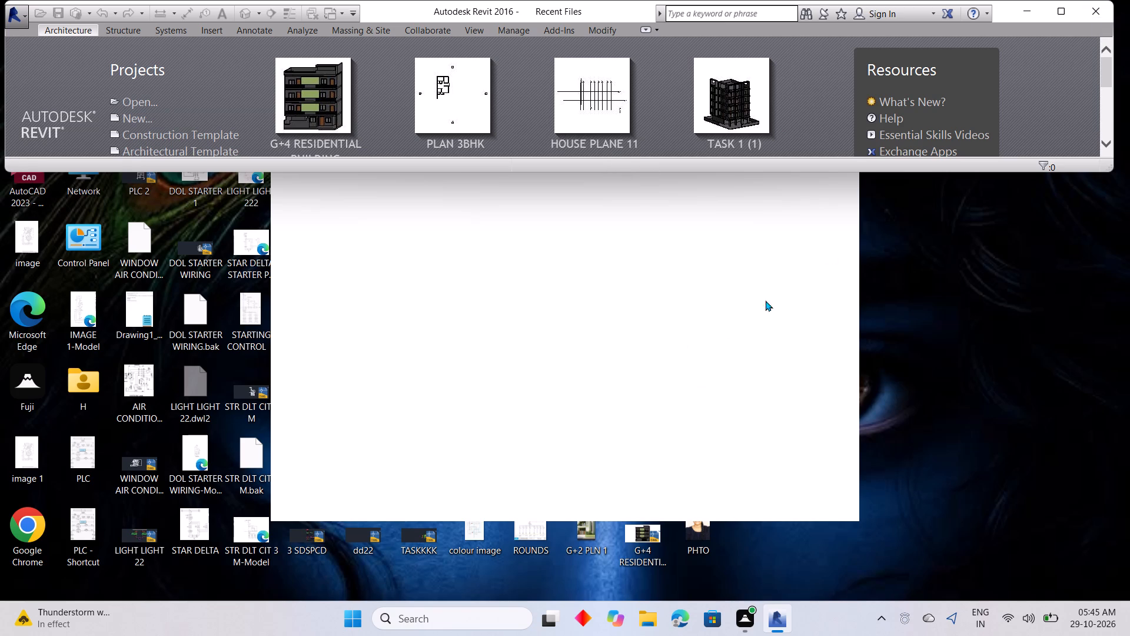
left_click(1055, 12)
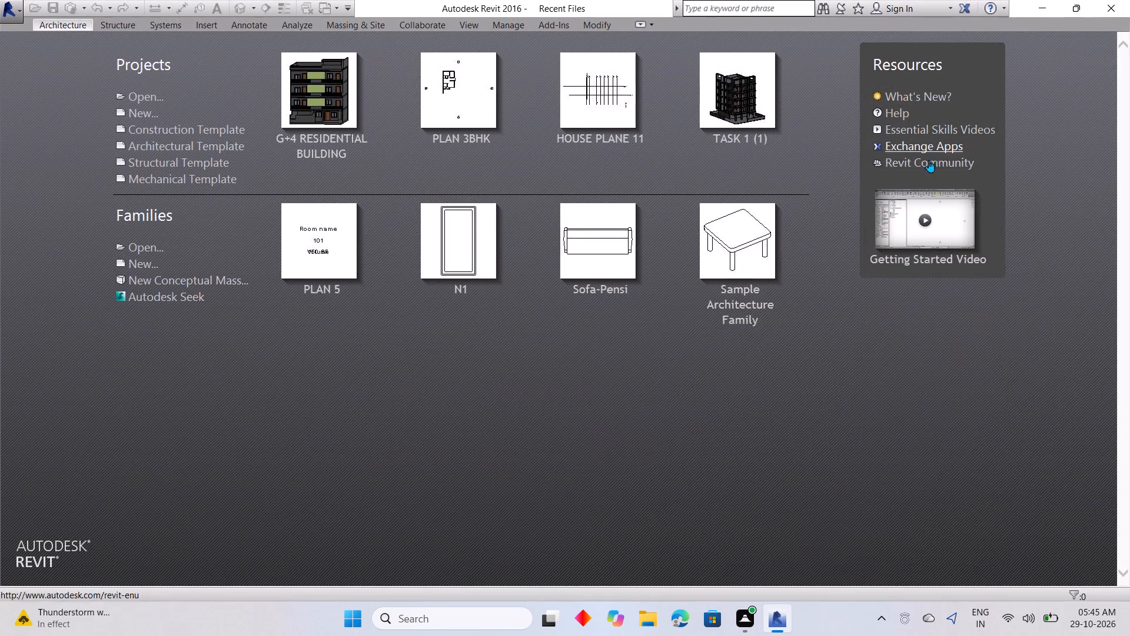
Create a new project based on the Architectural Template.
double_click(148, 92)
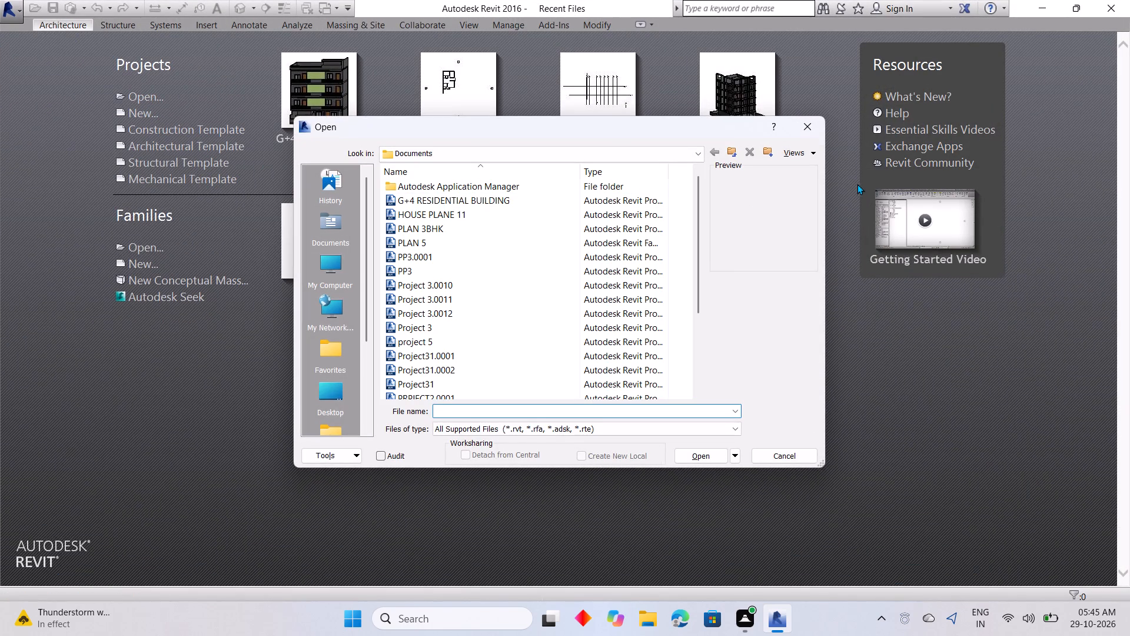
left_click(807, 119)
left_click(148, 111)
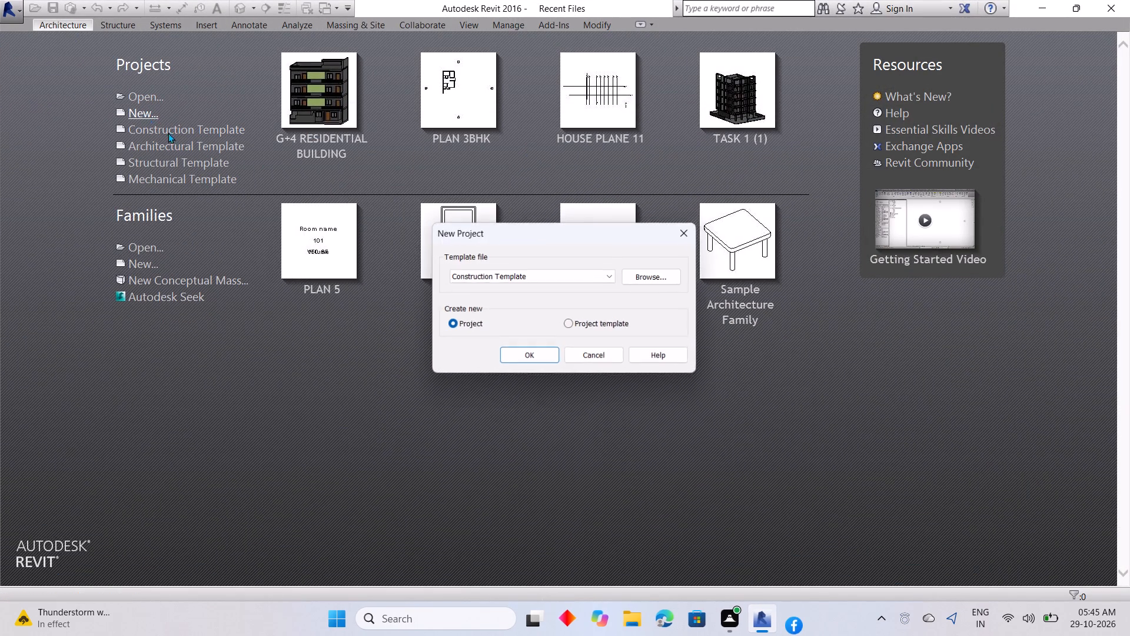
left_click(506, 267)
left_click(506, 270)
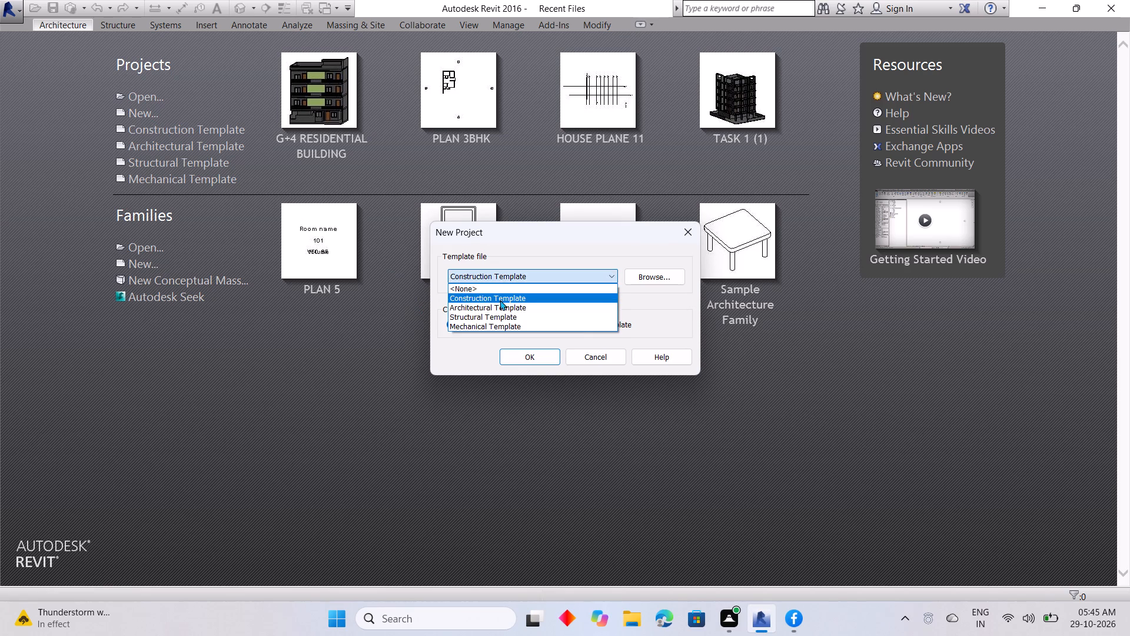
left_click(500, 309)
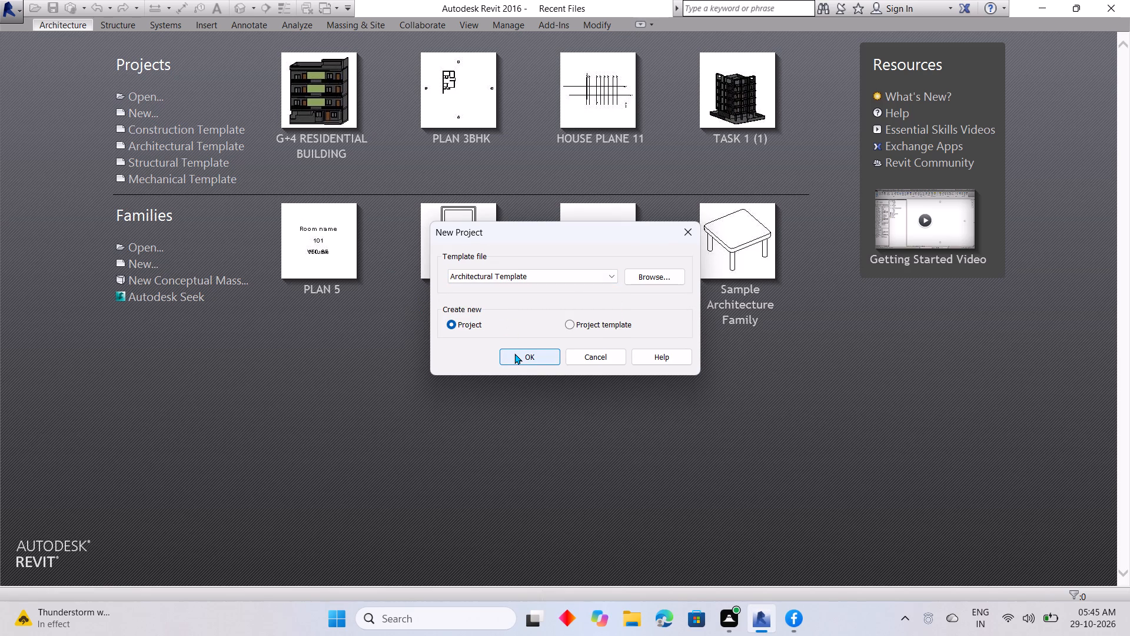
left_click(514, 353)
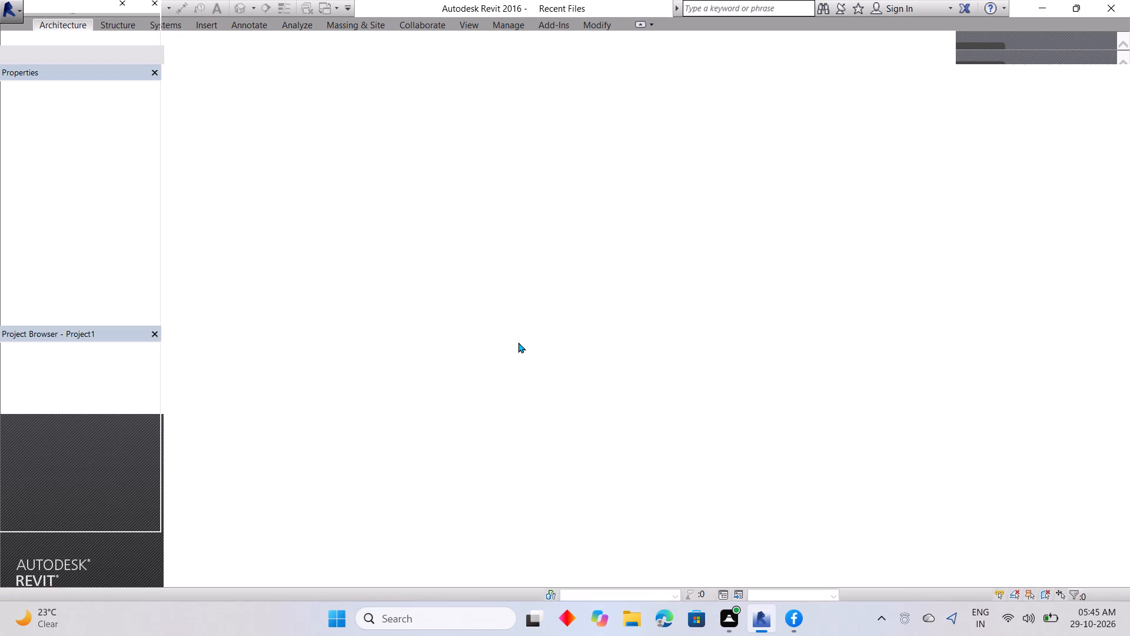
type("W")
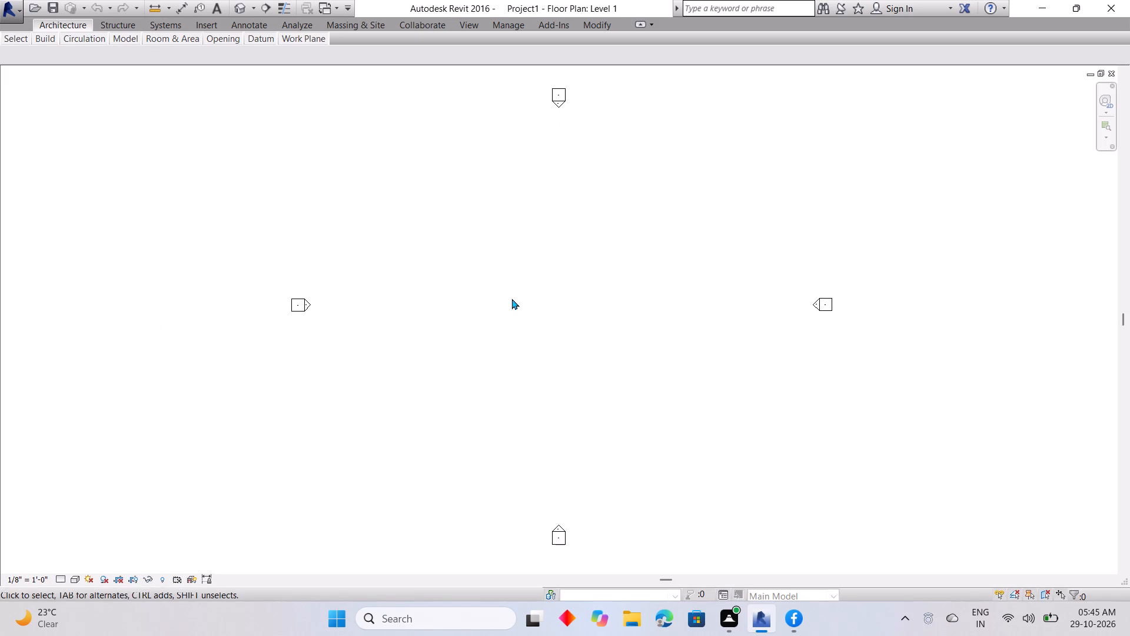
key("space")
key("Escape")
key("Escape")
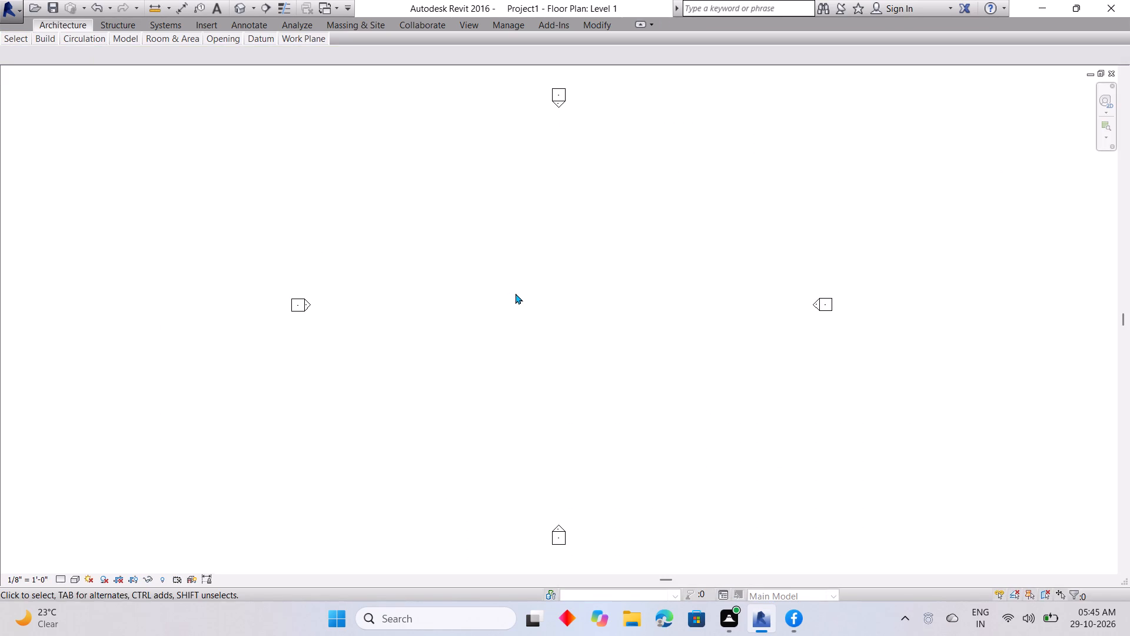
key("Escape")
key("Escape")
Review the length format in the project units and accept feet and fractional inches.
type("UN")
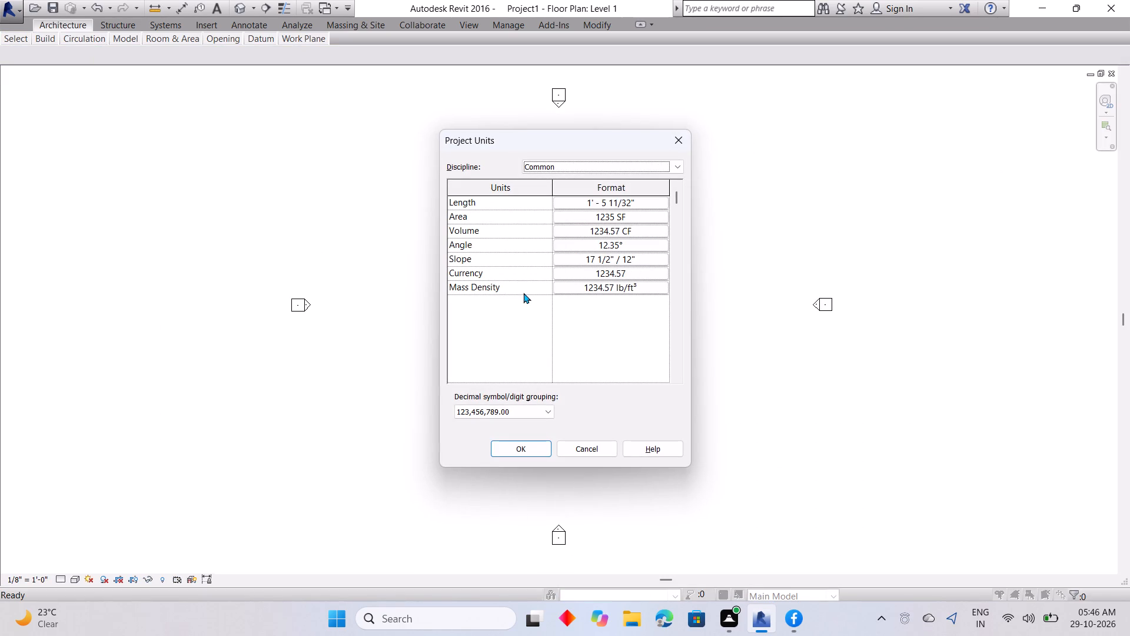
left_click(580, 200)
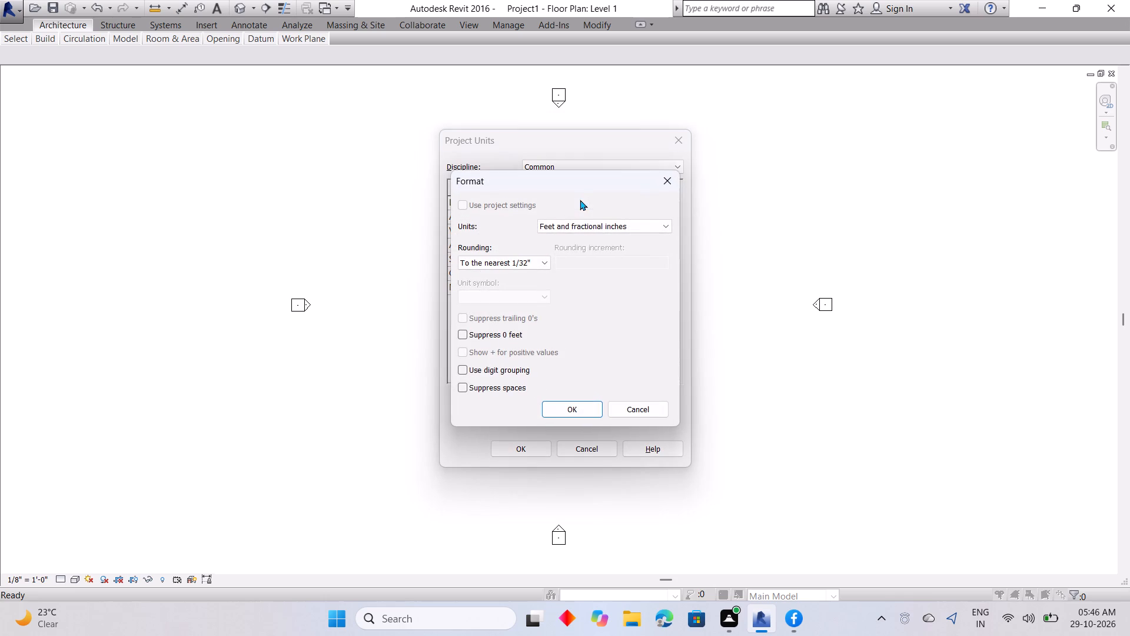
left_click(593, 222)
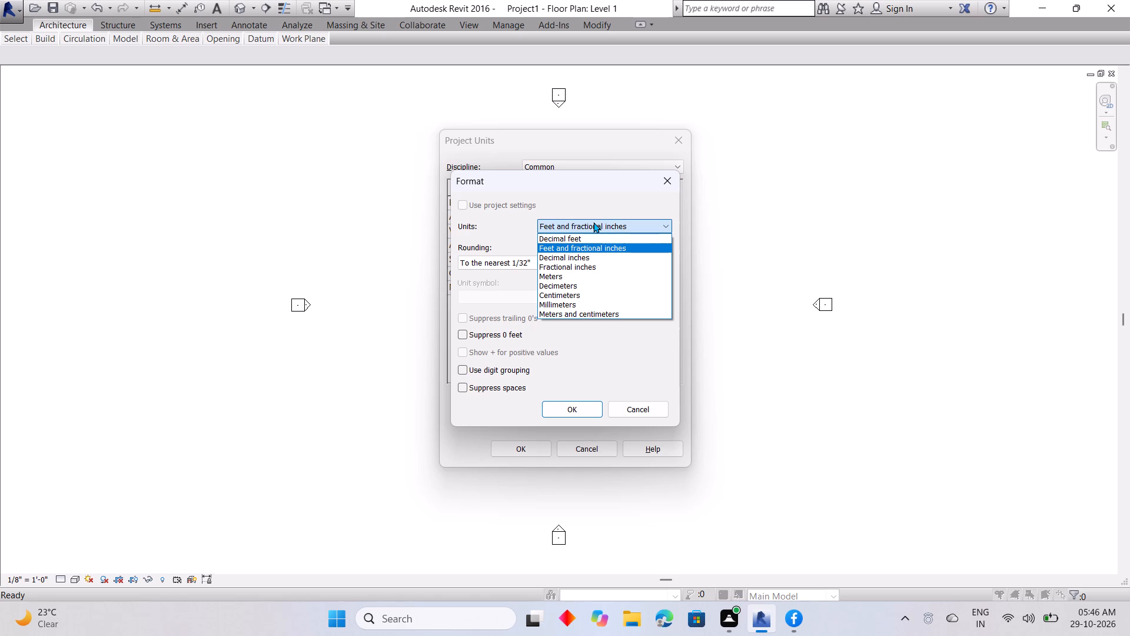
left_click(572, 410)
left_click(587, 406)
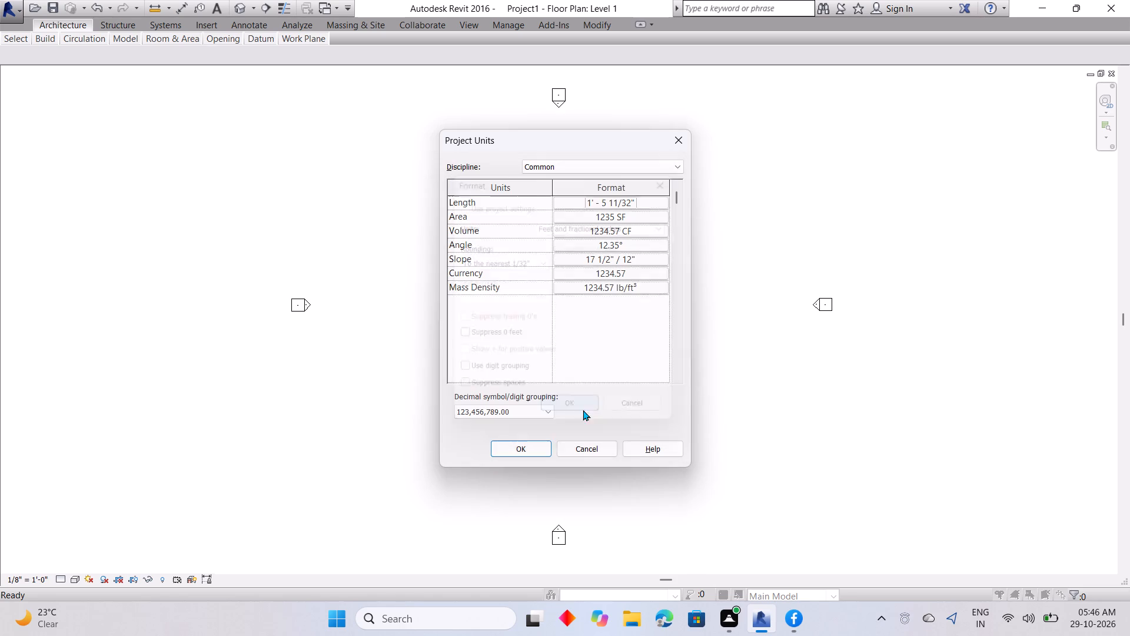
left_click(519, 442)
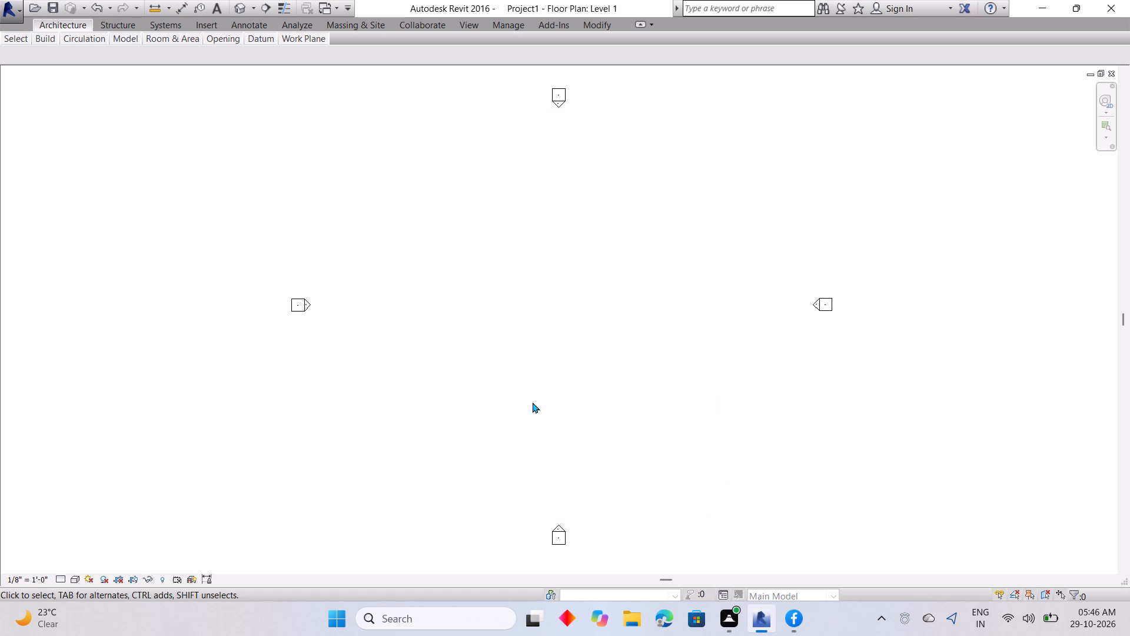
Display the Project Browser and the Properties palette in the workspace.
right_click(615, 305)
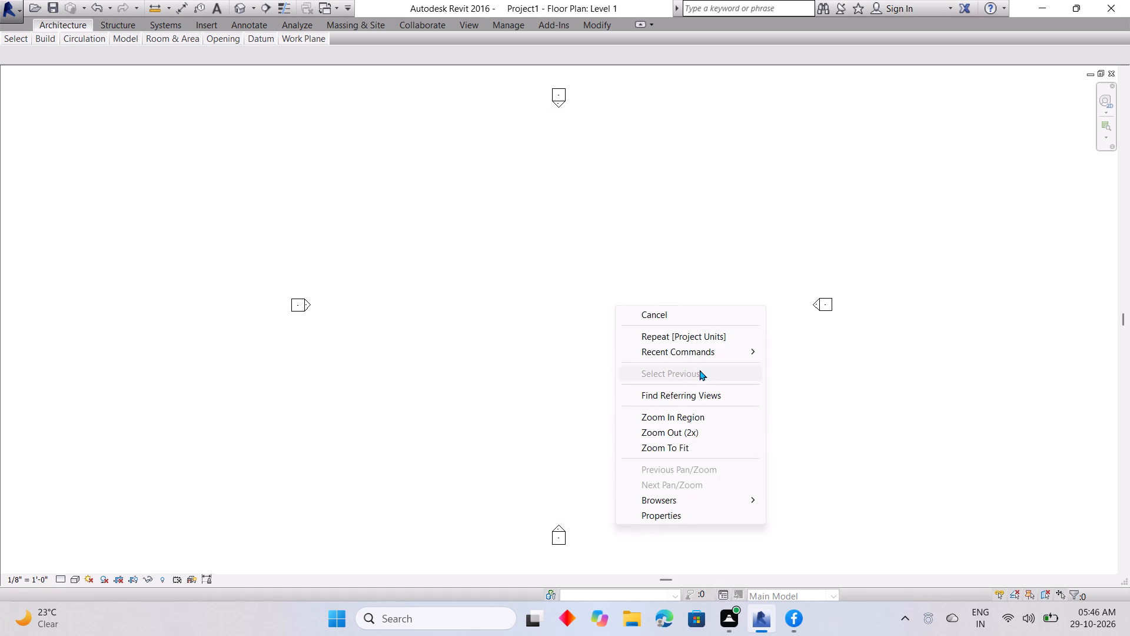
left_click(696, 495)
left_click(704, 496)
left_click(796, 503)
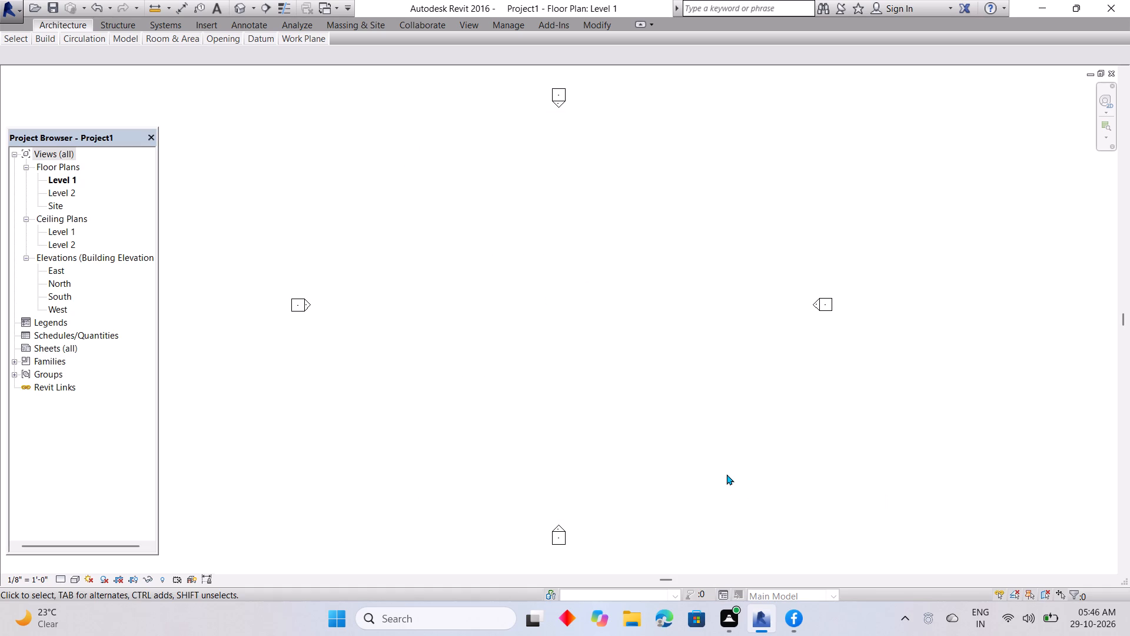
right_click(726, 458)
left_click(775, 451)
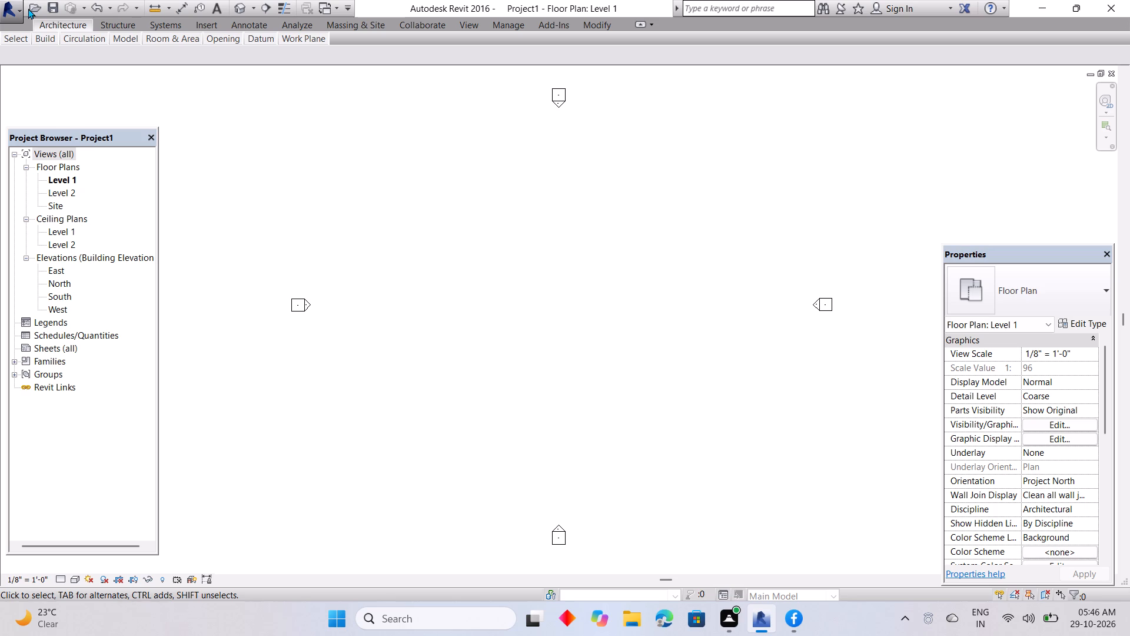
Minimize the ribbon so that only its tab titles are displayed.
double_click(51, 20)
left_click(51, 20)
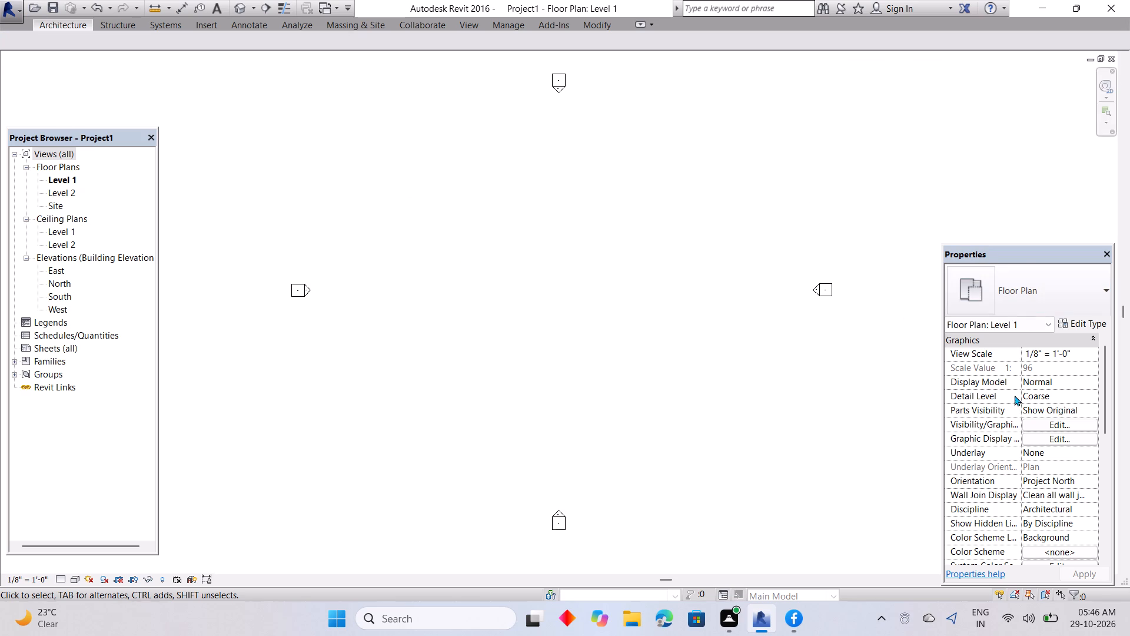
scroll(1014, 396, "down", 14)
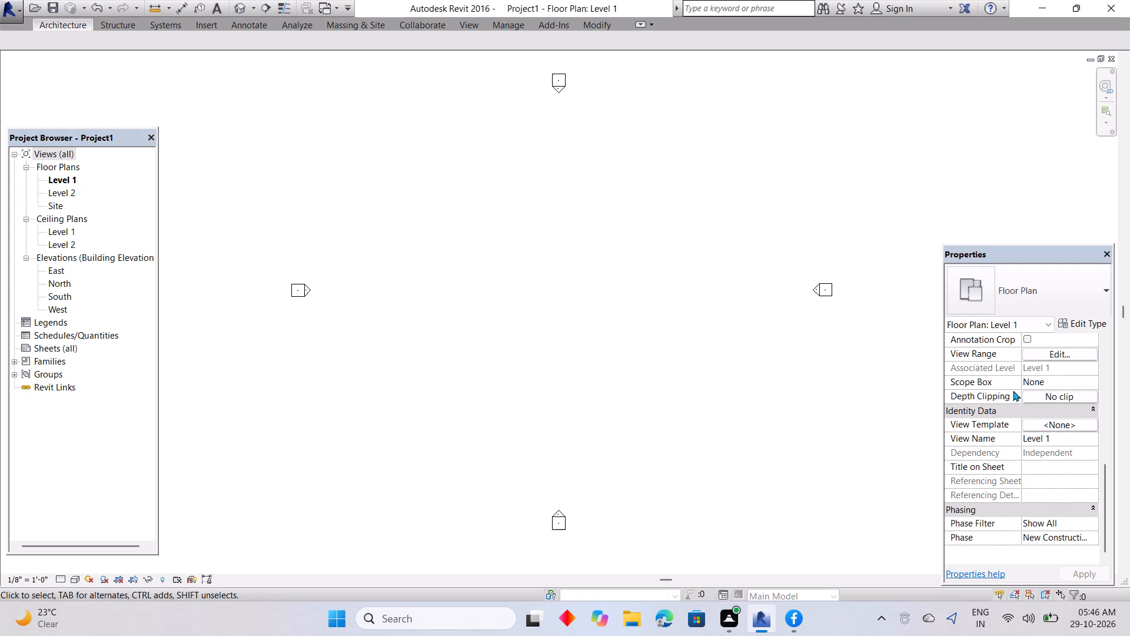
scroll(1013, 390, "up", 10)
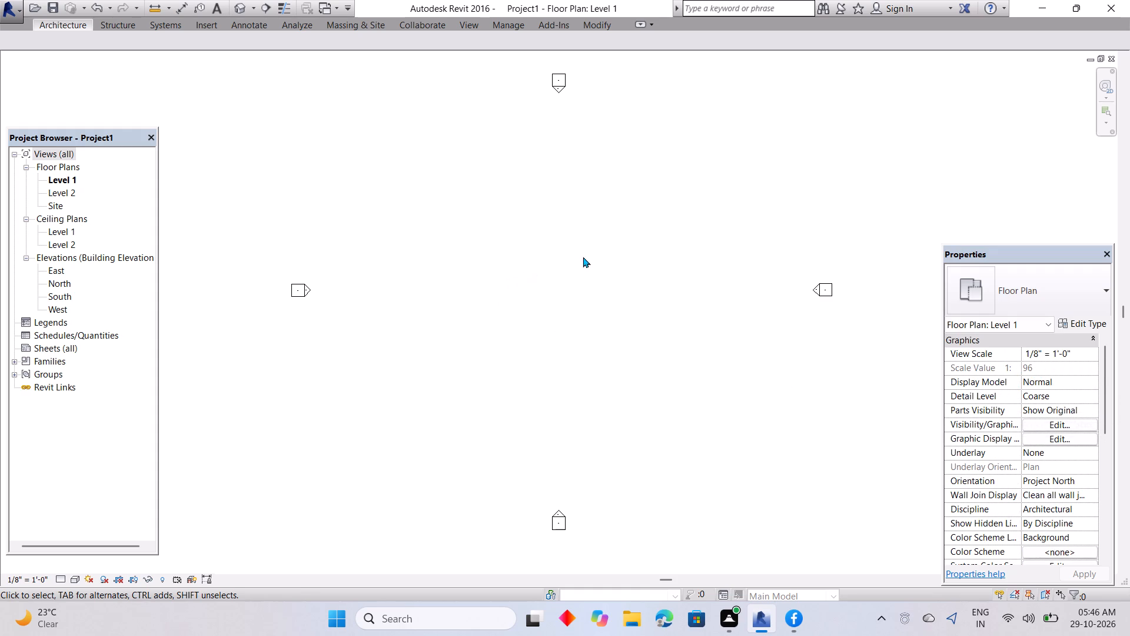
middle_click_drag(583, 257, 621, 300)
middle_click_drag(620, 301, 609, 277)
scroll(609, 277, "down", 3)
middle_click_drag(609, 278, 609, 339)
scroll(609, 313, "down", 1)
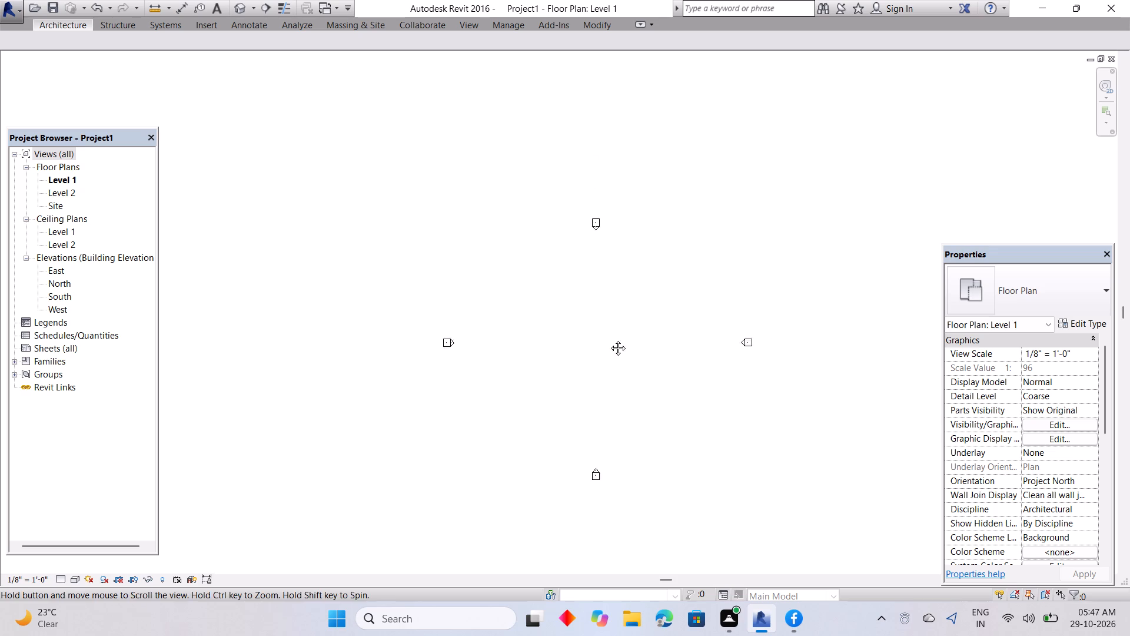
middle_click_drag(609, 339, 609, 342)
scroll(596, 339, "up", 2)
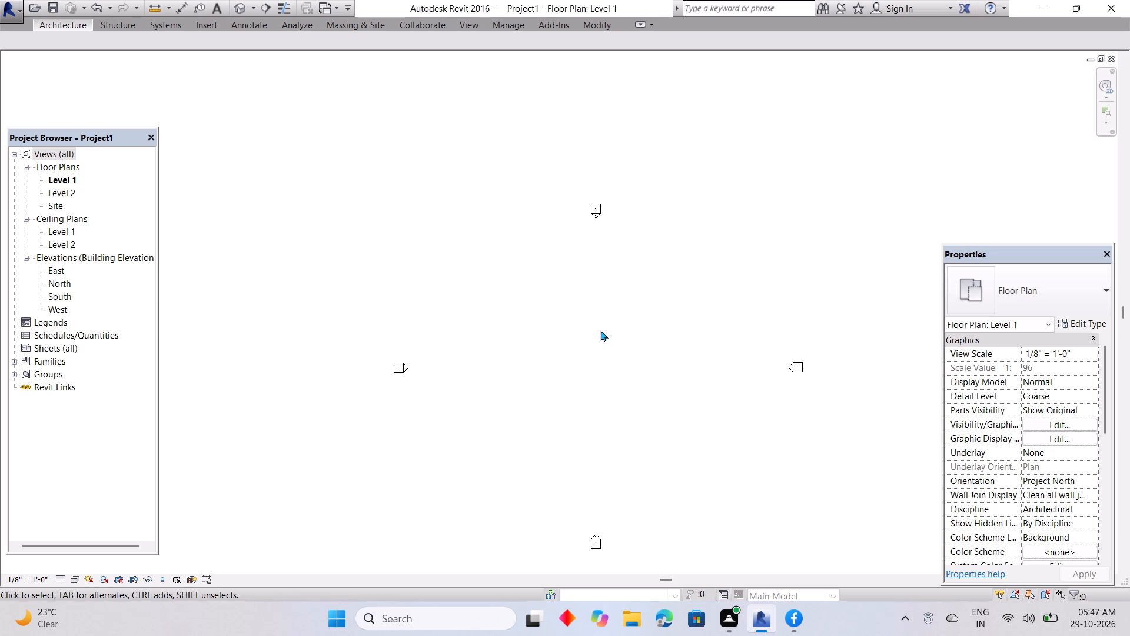
Open the East building elevation view.
left_click(78, 26)
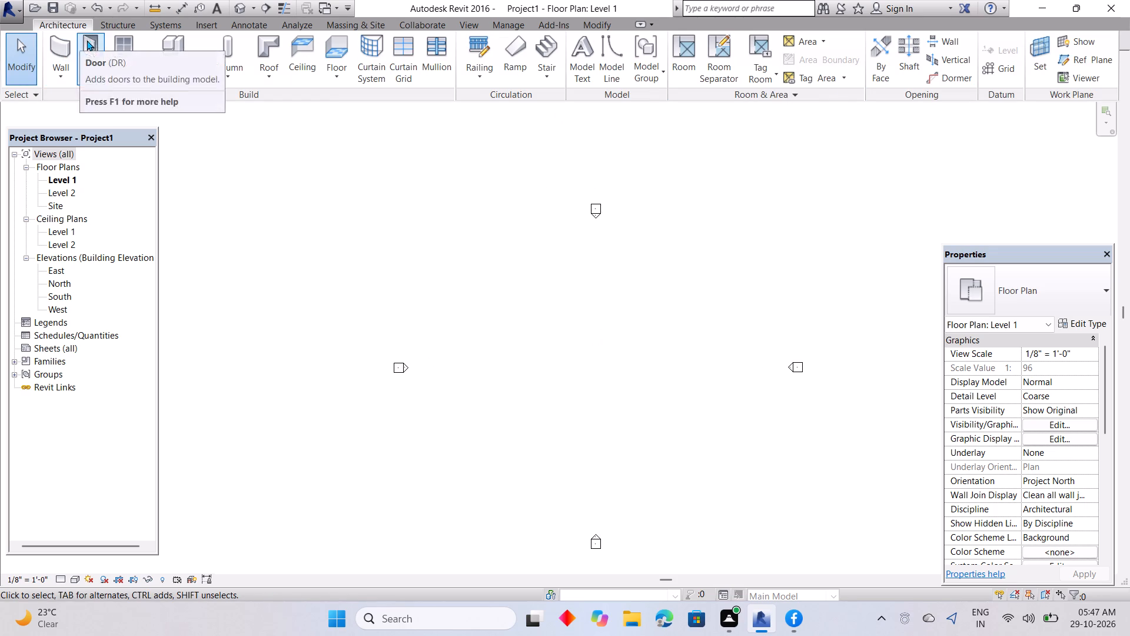
double_click(58, 267)
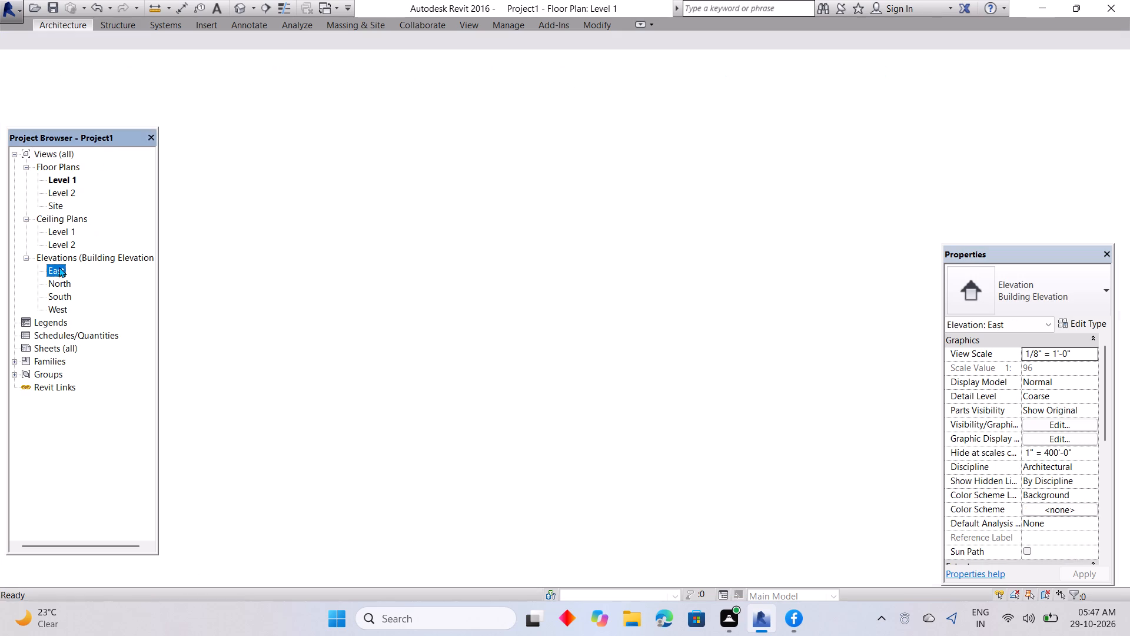
Add a level 0' 6" above Level 2 by picking its line with the Level tool.
left_click(71, 25)
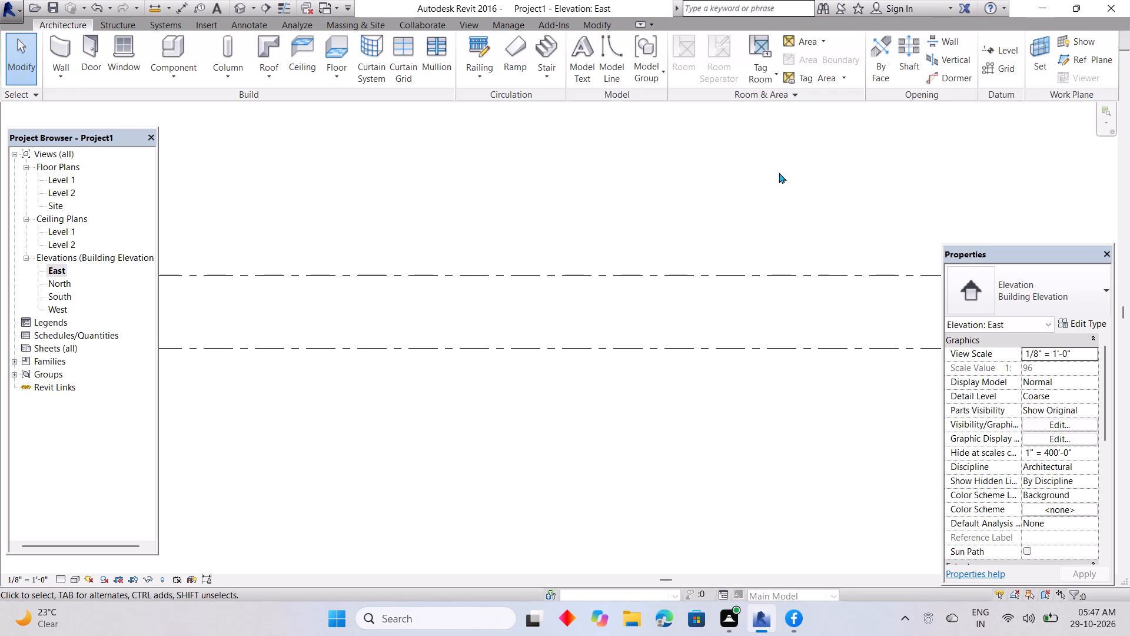
left_click(999, 45)
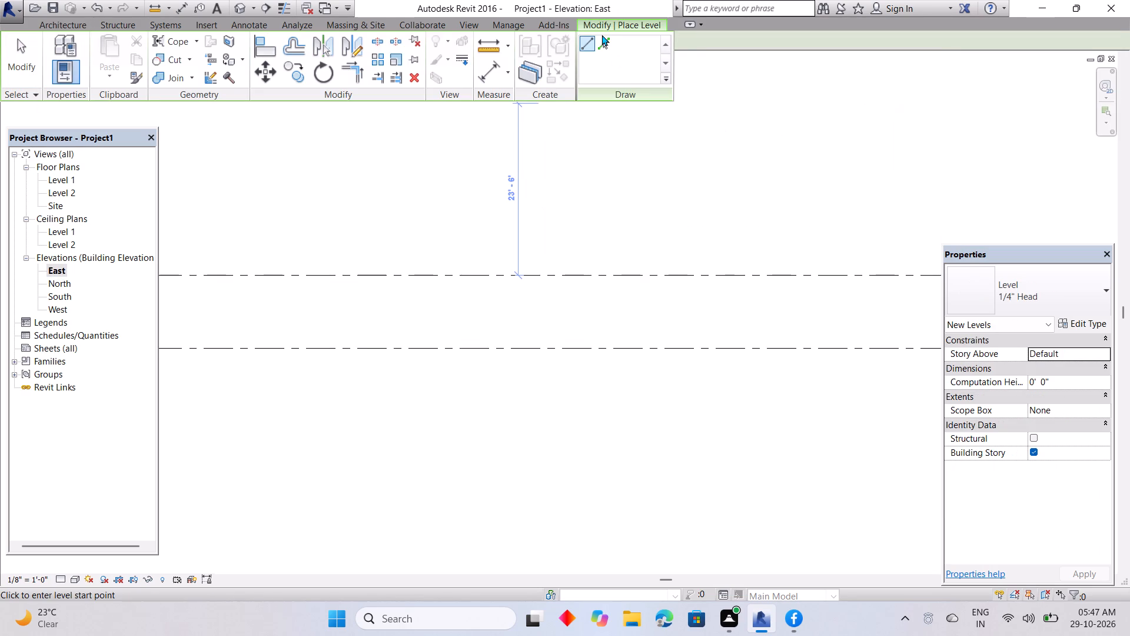
left_click(601, 37)
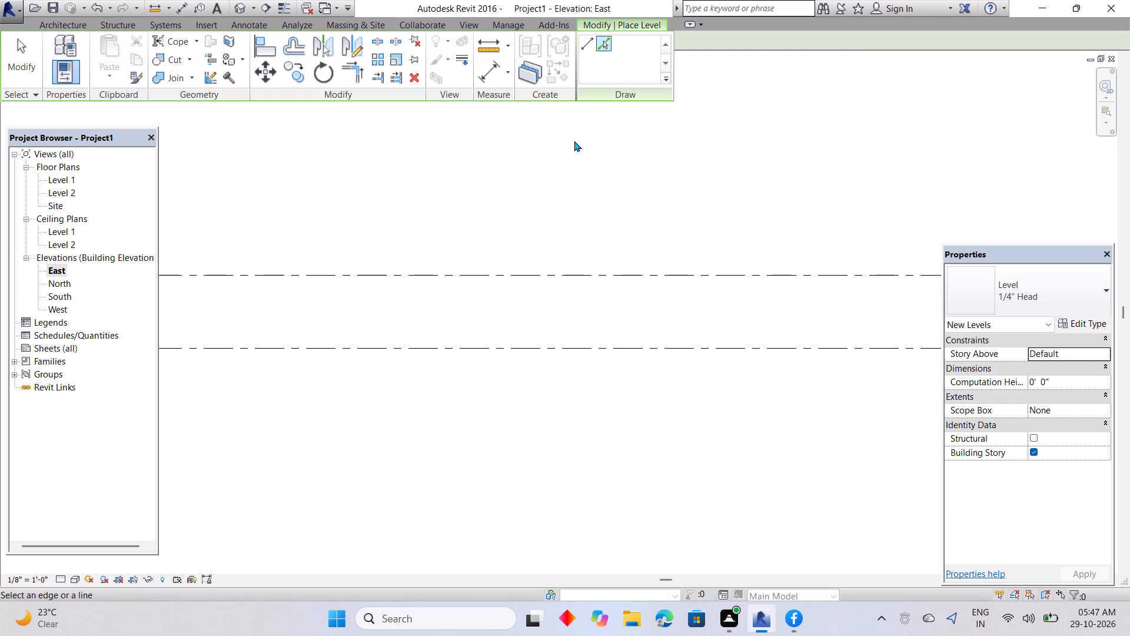
double_click(599, 40)
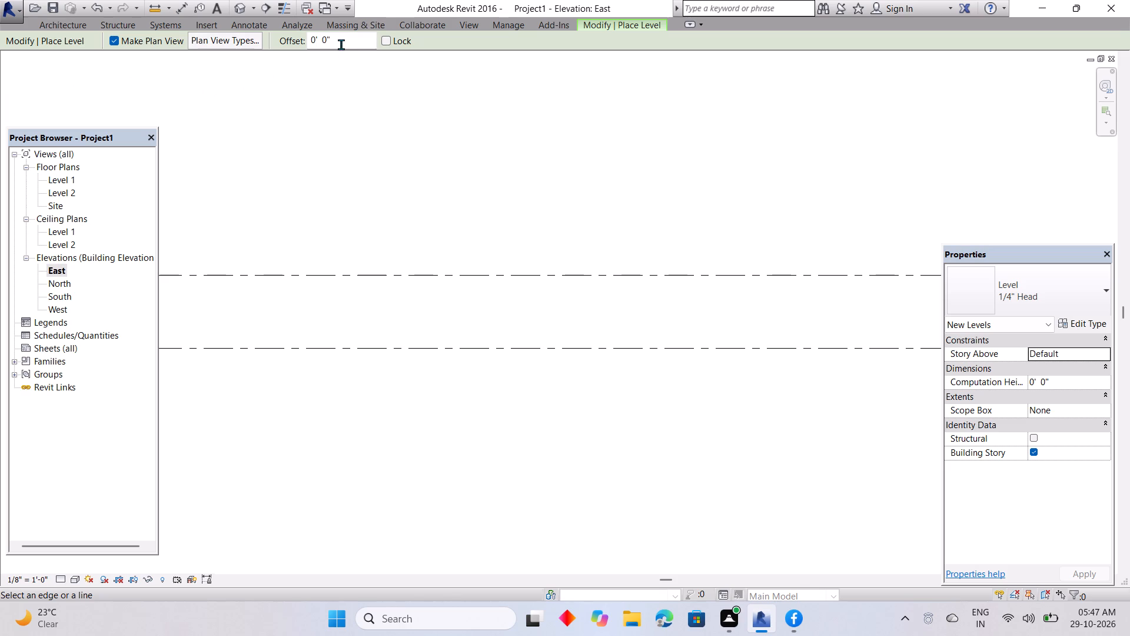
left_click_drag(341, 40, 207, 32)
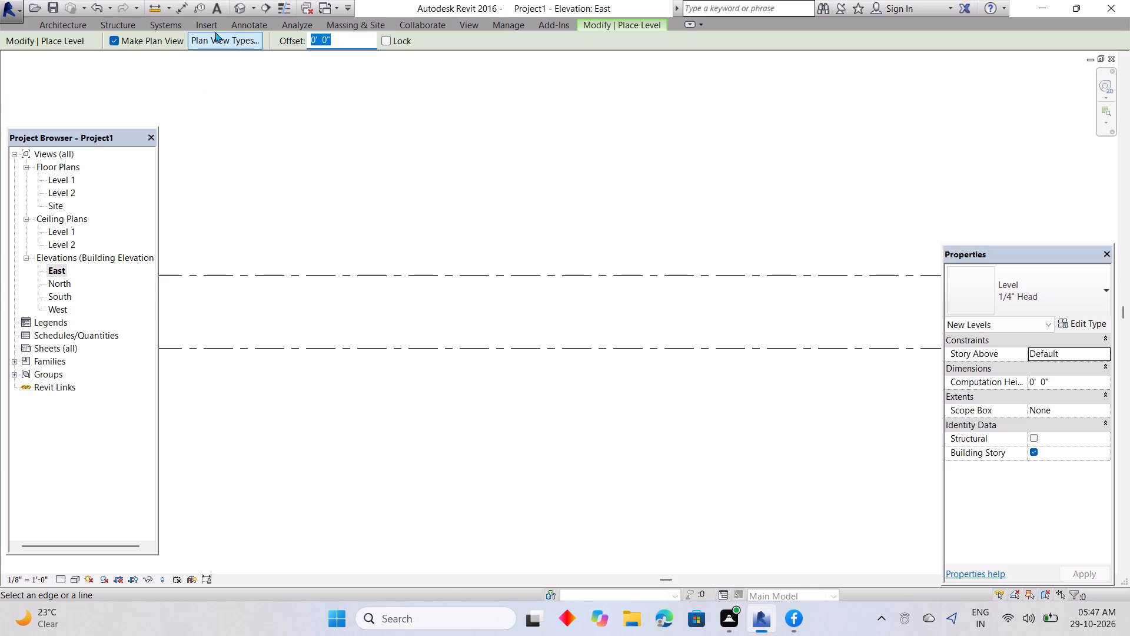
key("BackSpace")
type("0.")
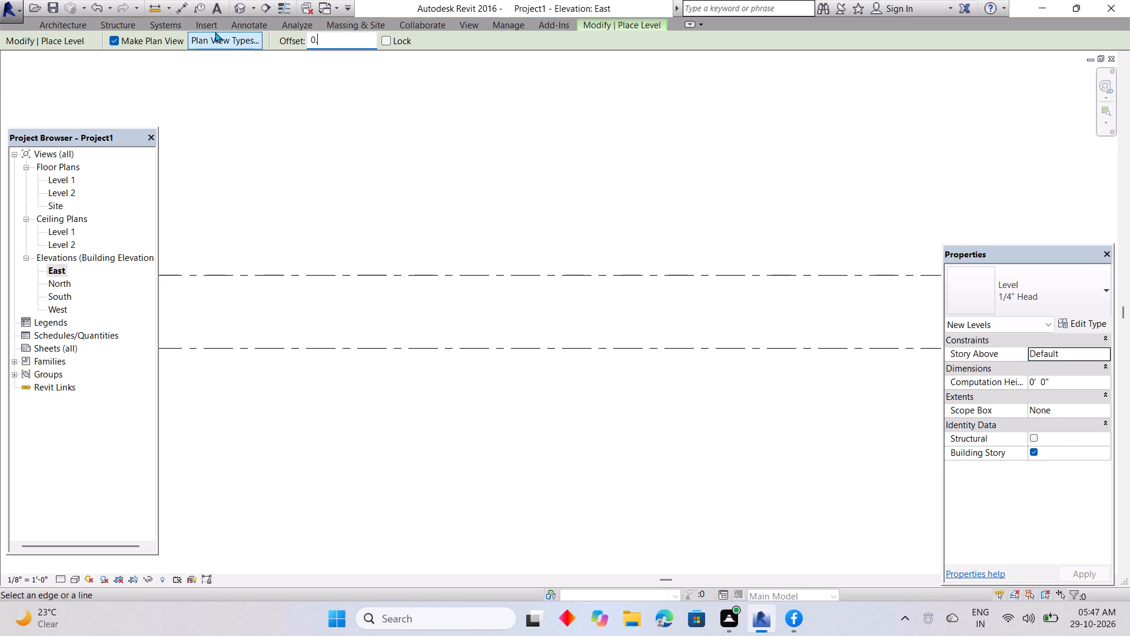
key("BackSpace")
key("apostrophe")
key("6")
key("Return")
left_click(720, 270)
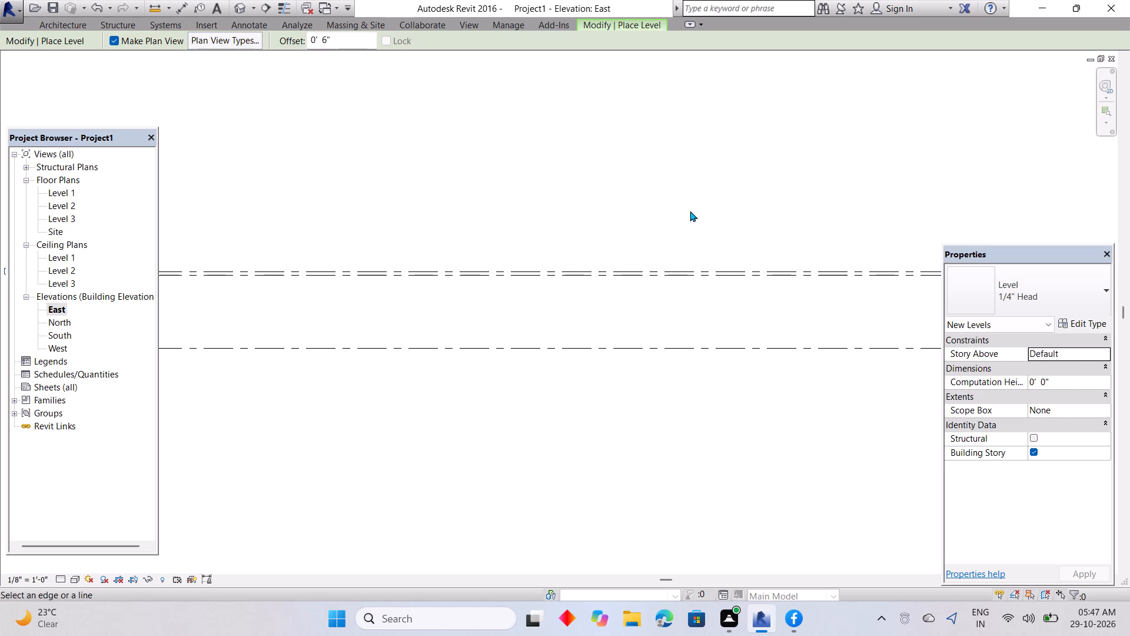
Add a level offset 10' 0" above Level 3 by picking its line.
left_click_drag(340, 36, 272, 40)
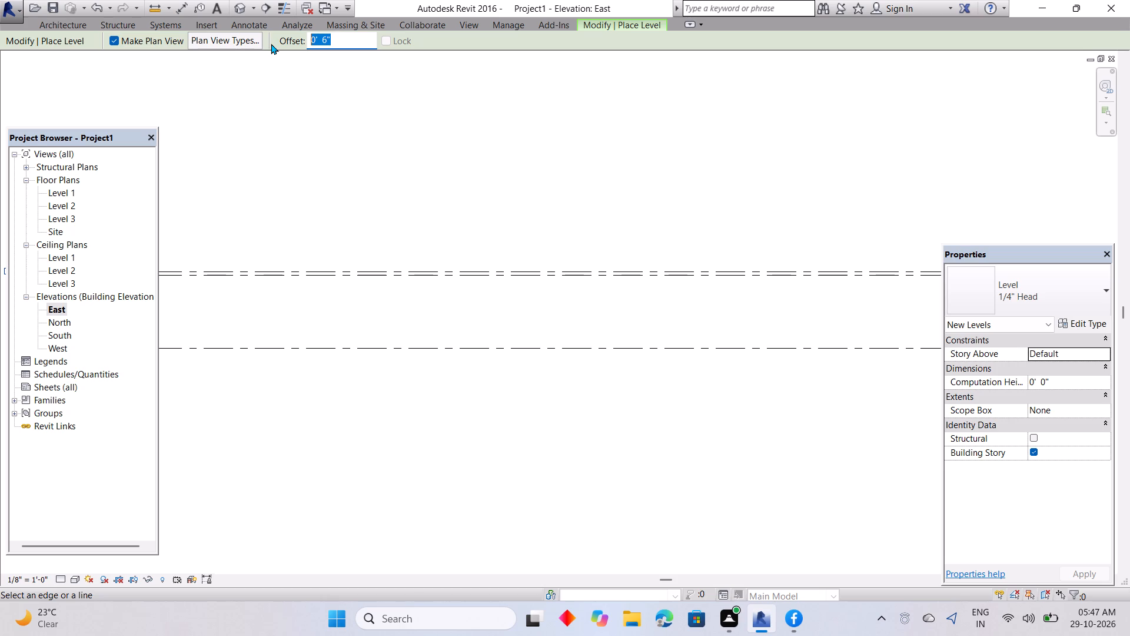
key("BackSpace")
type("10")
key("Return")
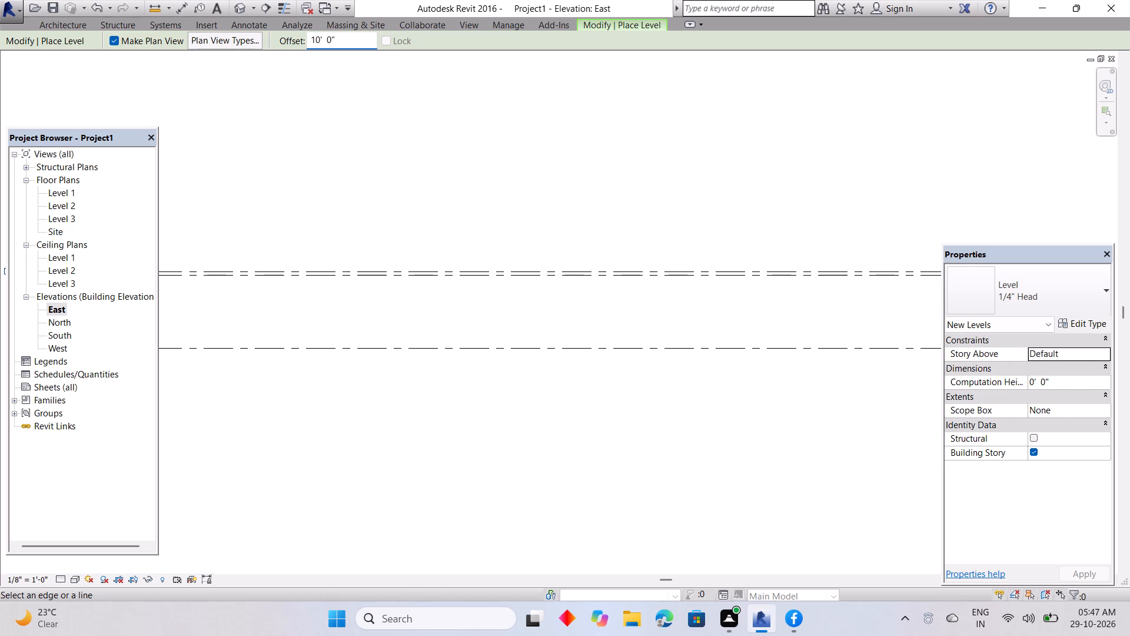
left_click(534, 266)
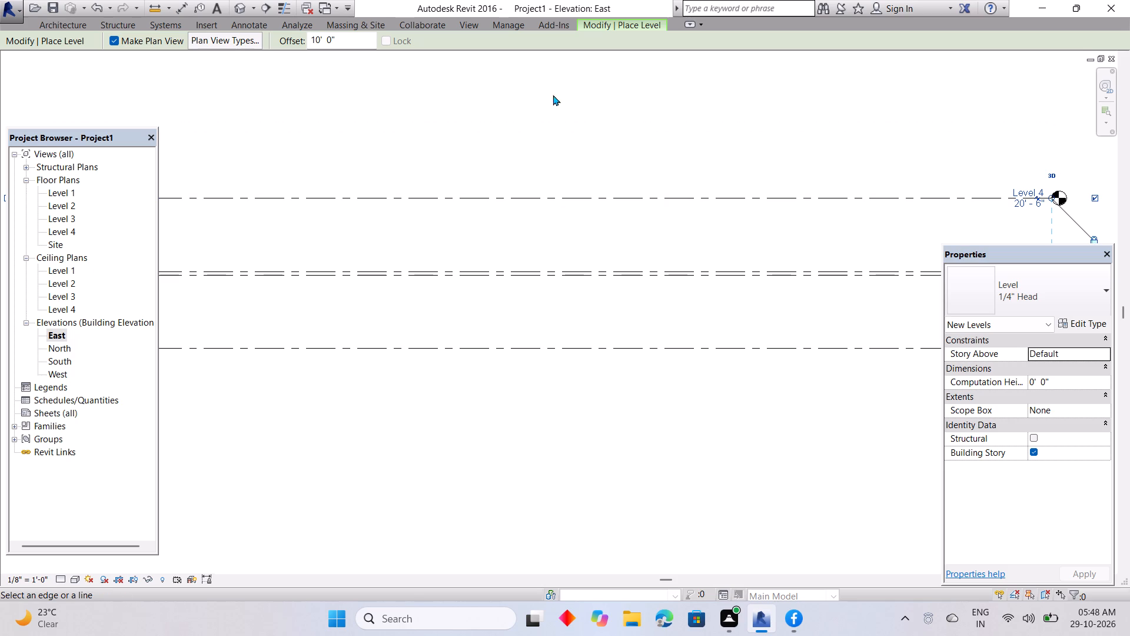
Add a level offset 0' 6" above Level 4 by picking its line.
left_click_drag(366, 39, 293, 52)
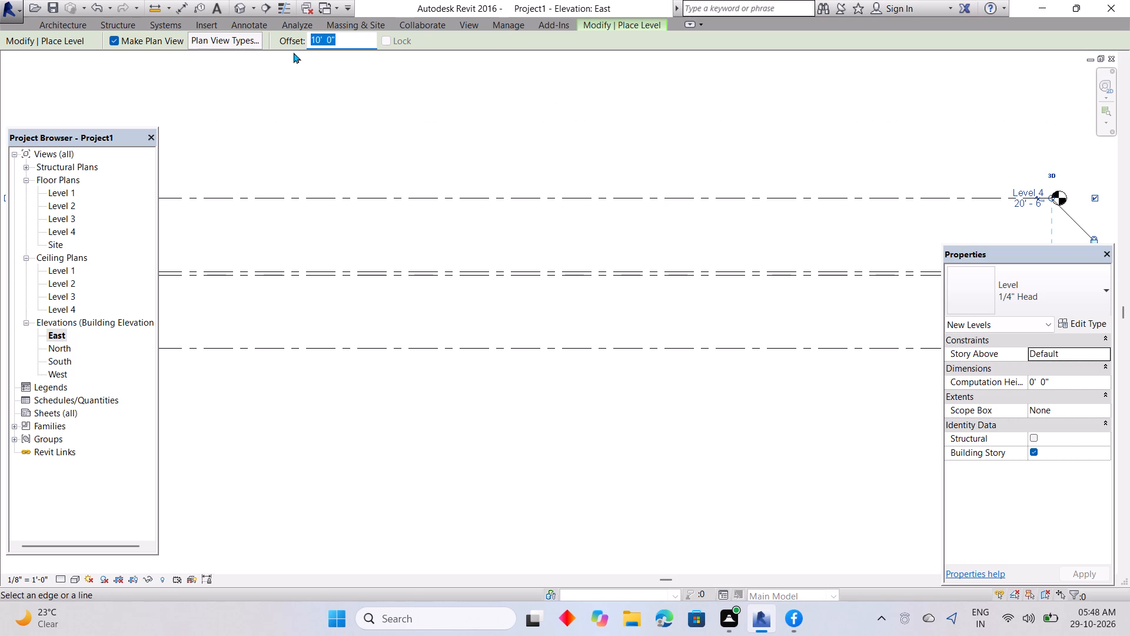
key("BackSpace")
type("0'6")
key("Return")
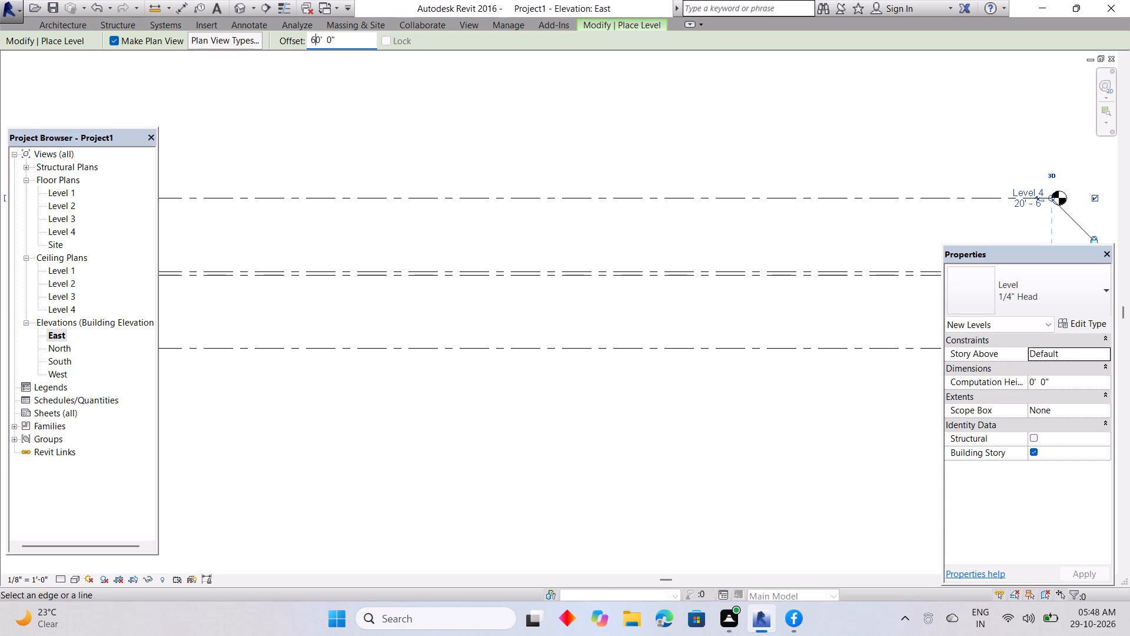
key("BackSpace")
left_click(333, 47)
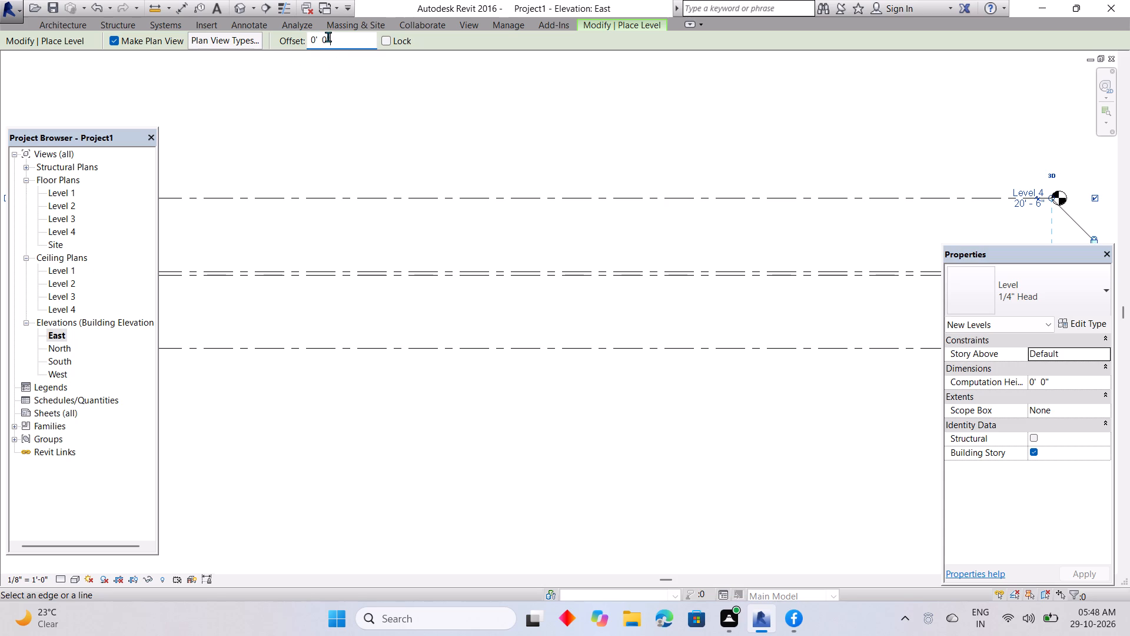
left_click(328, 37)
key("BackSpace")
key("6")
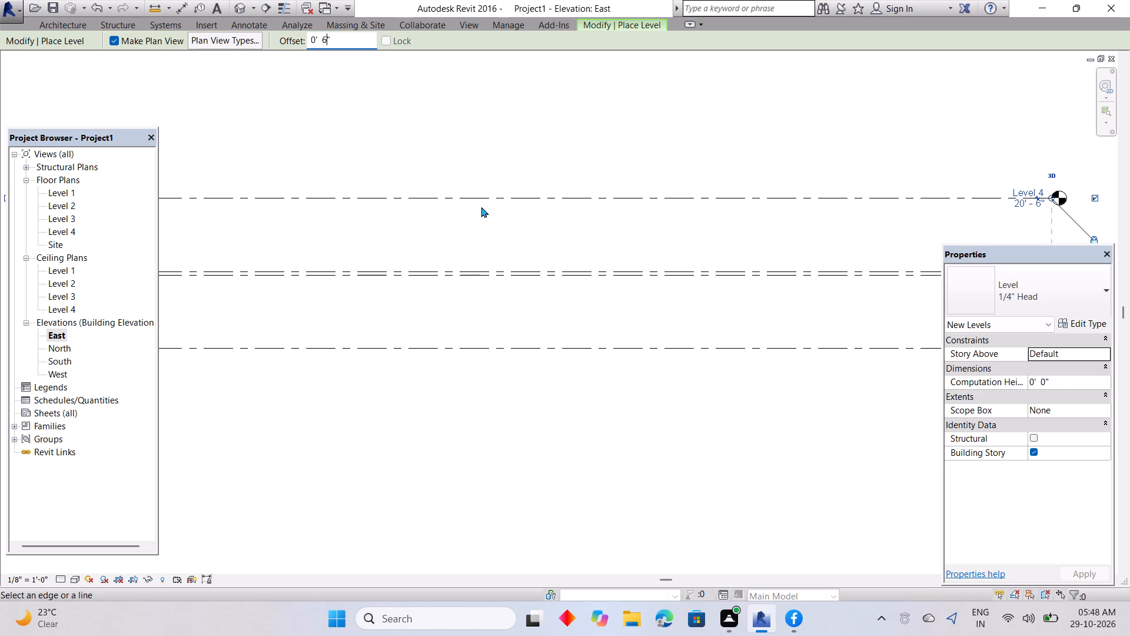
left_click(494, 194)
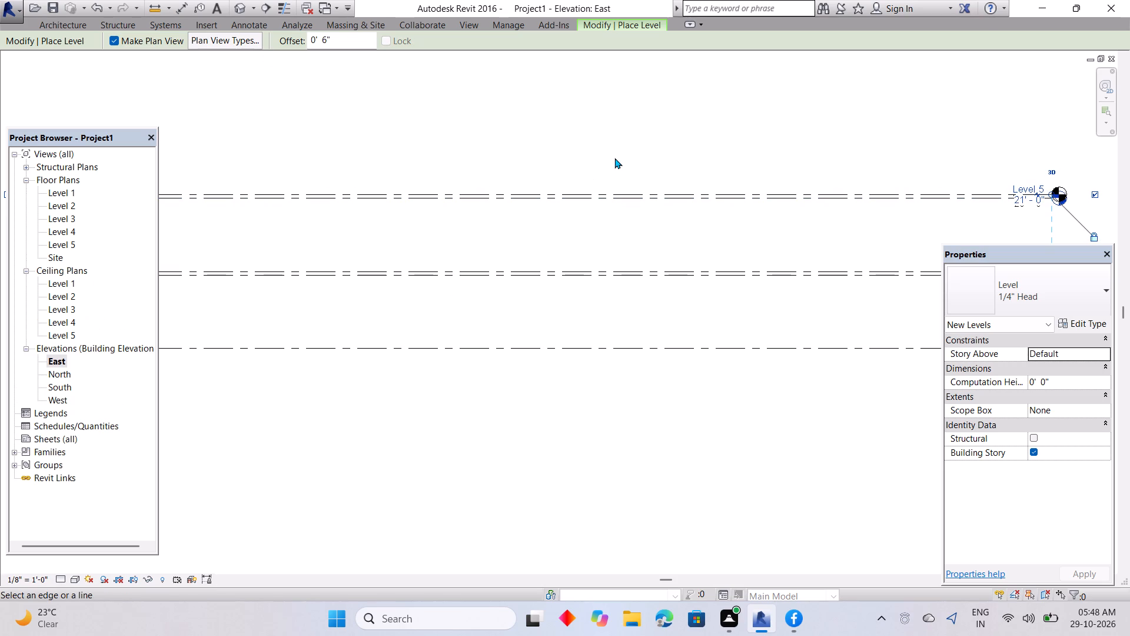
Add a level offset 3' 0" above Level 5 by picking its line.
left_click_drag(354, 40, 301, 42)
key("BackSpace")
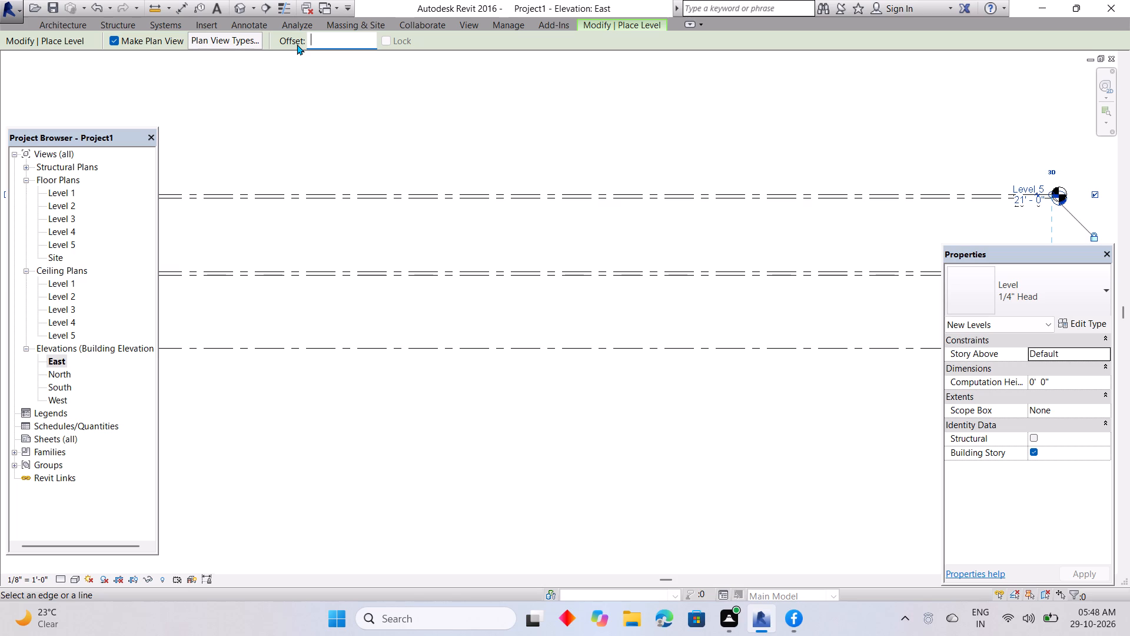
key("3")
key("apostrophe")
key("Return")
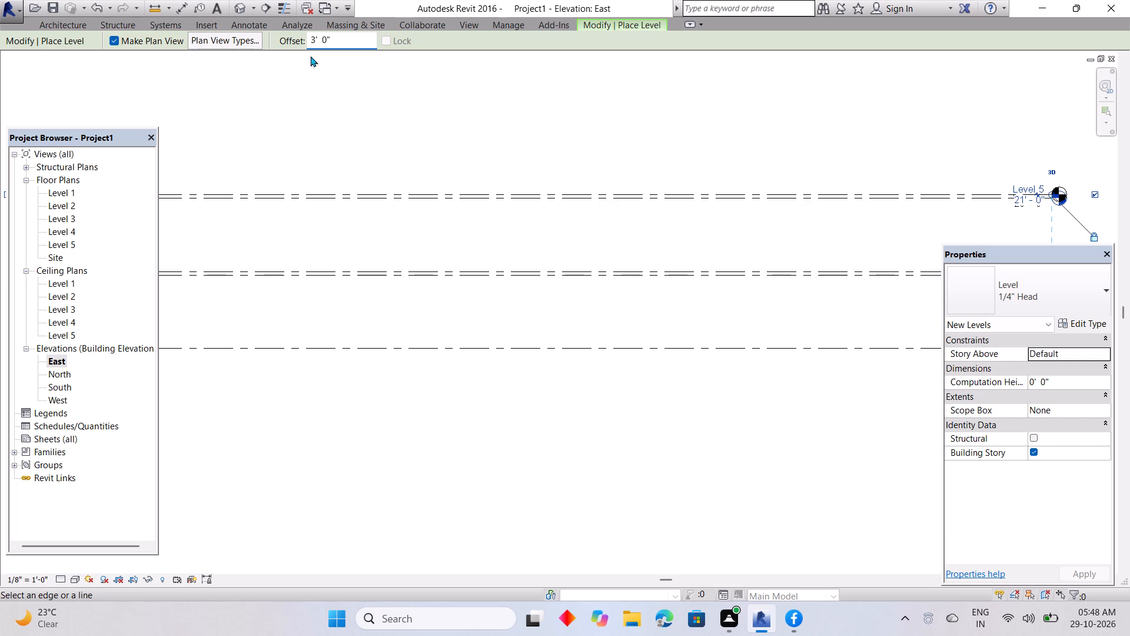
left_click(481, 193)
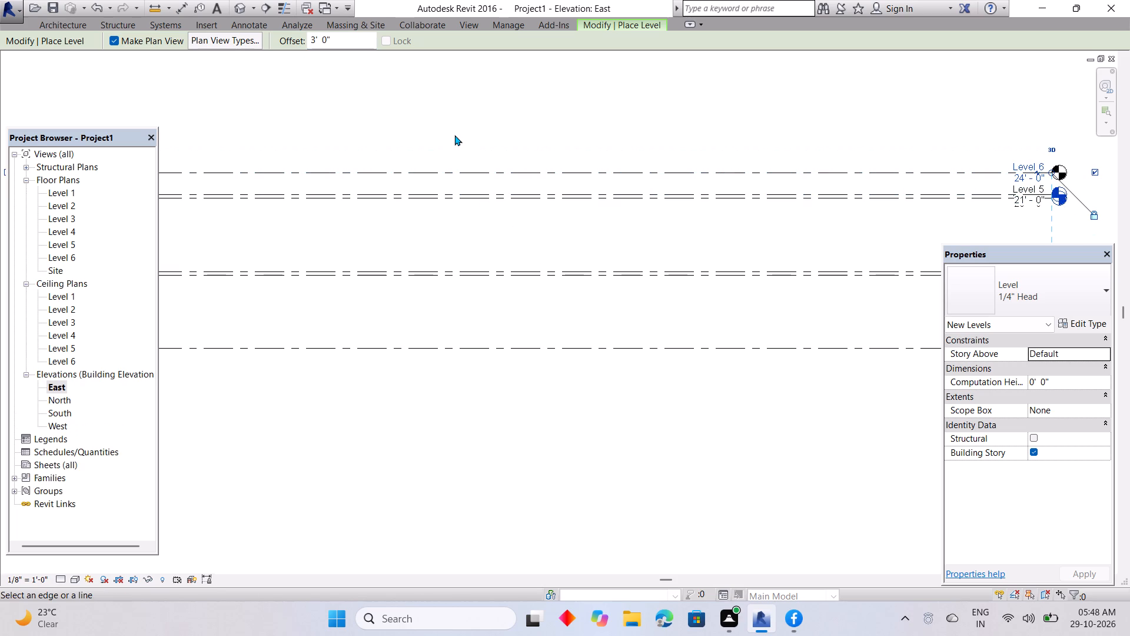
key("Escape")
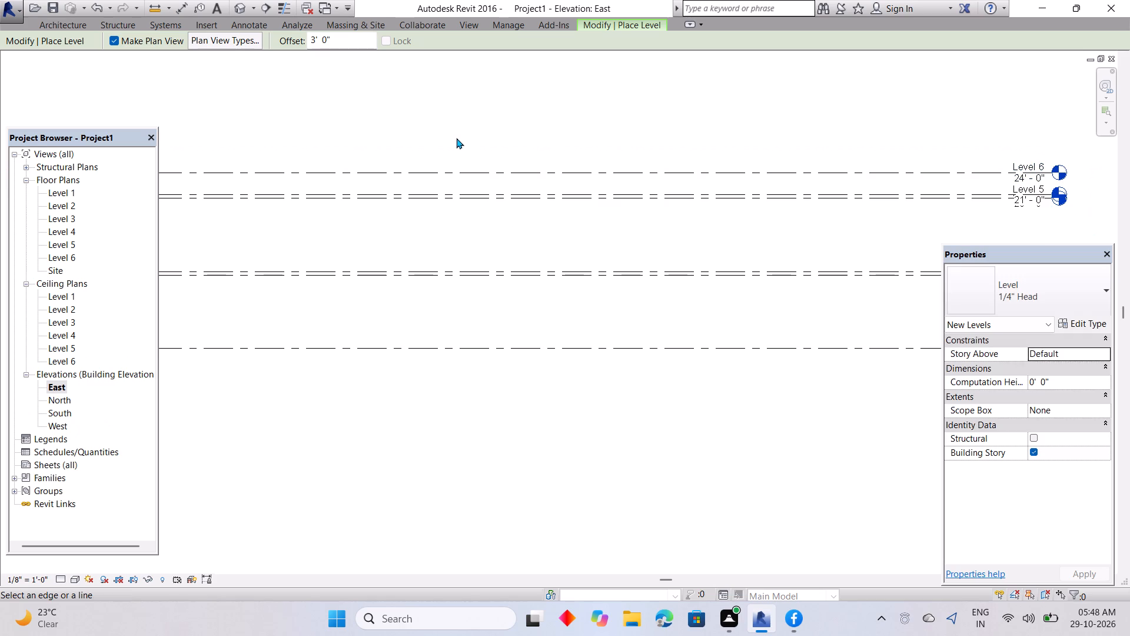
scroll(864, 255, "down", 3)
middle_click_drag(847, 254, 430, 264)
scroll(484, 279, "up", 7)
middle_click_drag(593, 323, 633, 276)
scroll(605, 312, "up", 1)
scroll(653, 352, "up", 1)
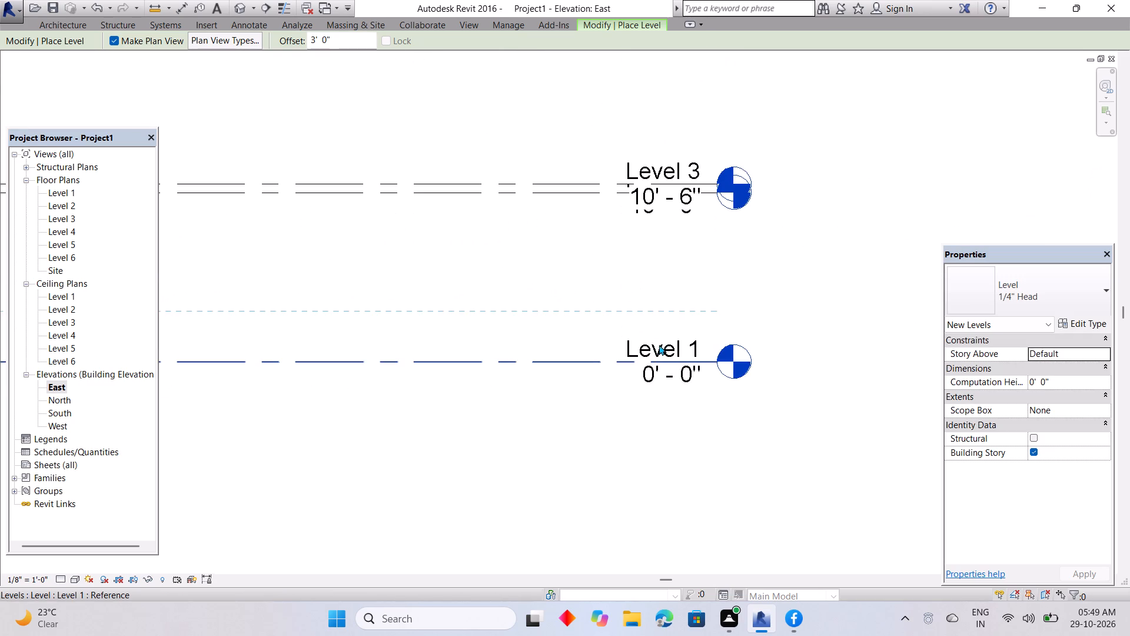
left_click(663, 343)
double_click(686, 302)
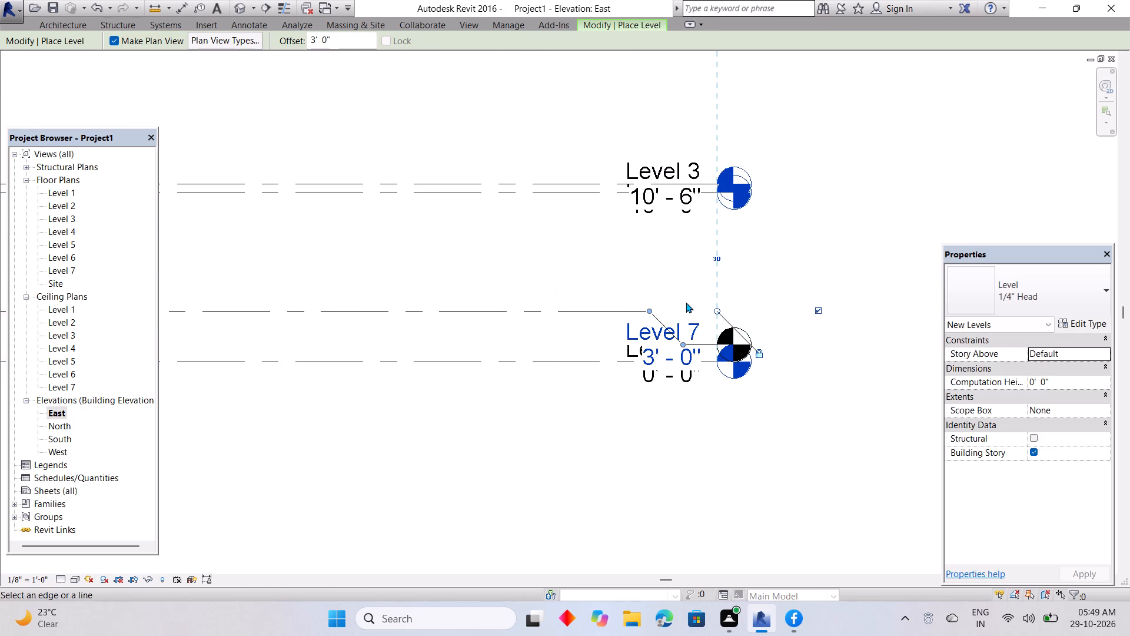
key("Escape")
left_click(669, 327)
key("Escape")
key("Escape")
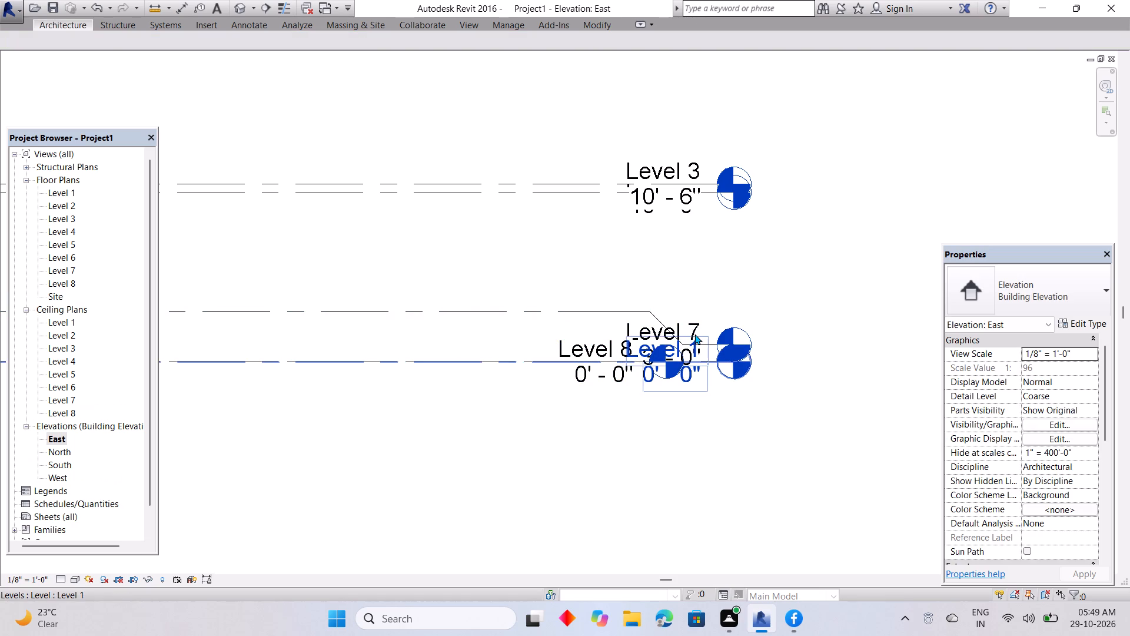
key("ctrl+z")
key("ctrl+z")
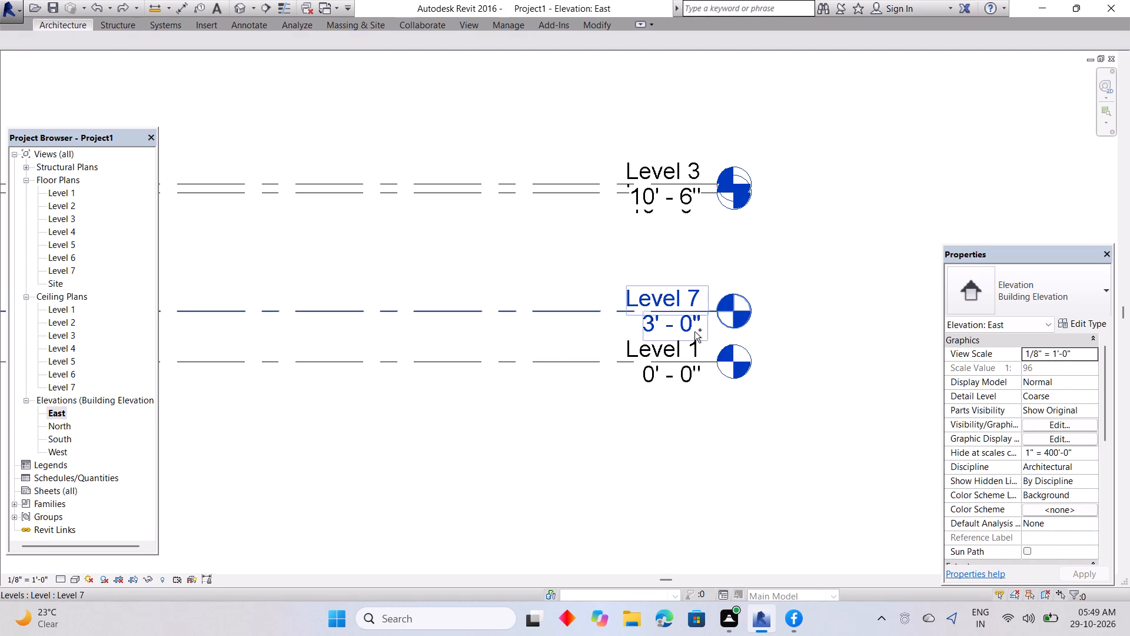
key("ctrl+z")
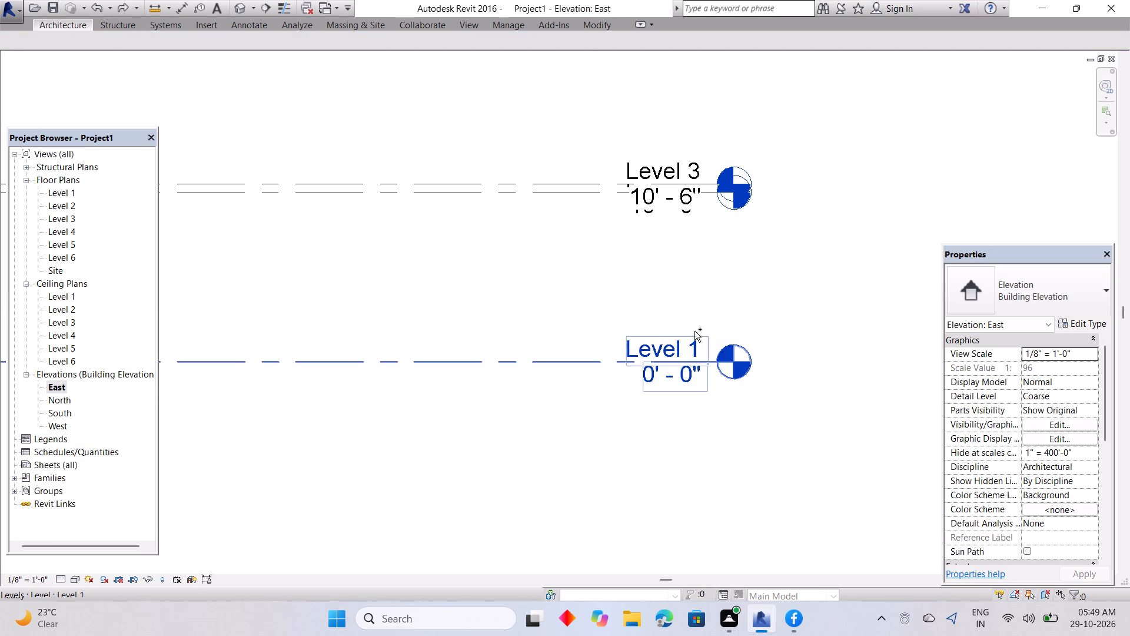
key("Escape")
Rename Level 1 as GROUND FLOOR and rename its corresponding views too.
scroll(696, 320, "down", 5)
middle_click_drag(700, 320, 704, 324)
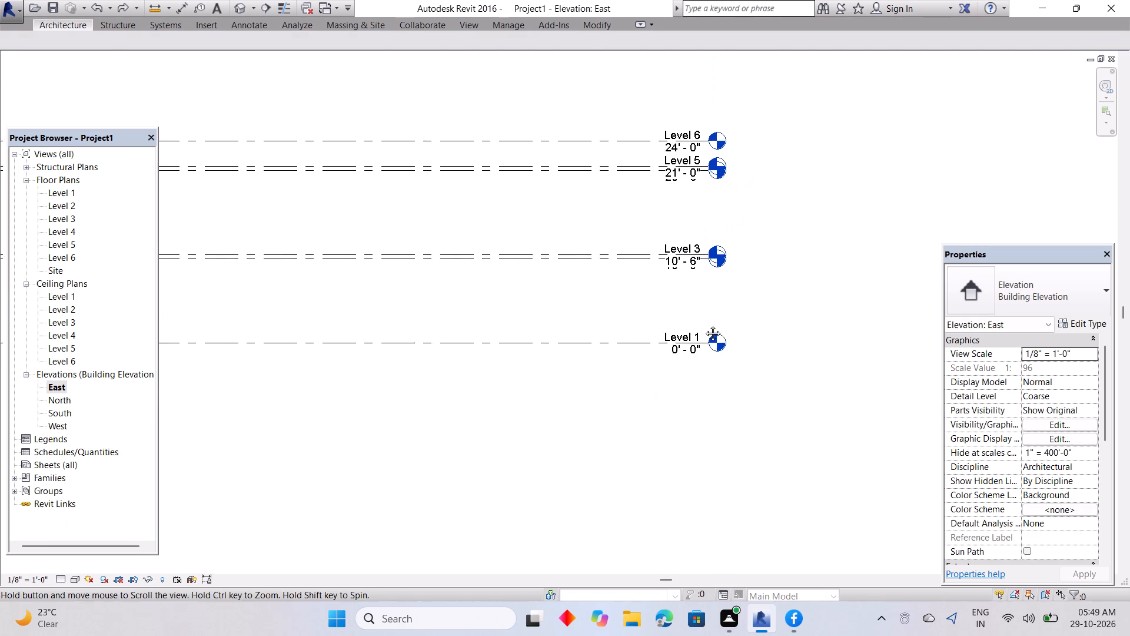
middle_click_drag(704, 324, 706, 330)
scroll(686, 348, "up", 3)
double_click(692, 335)
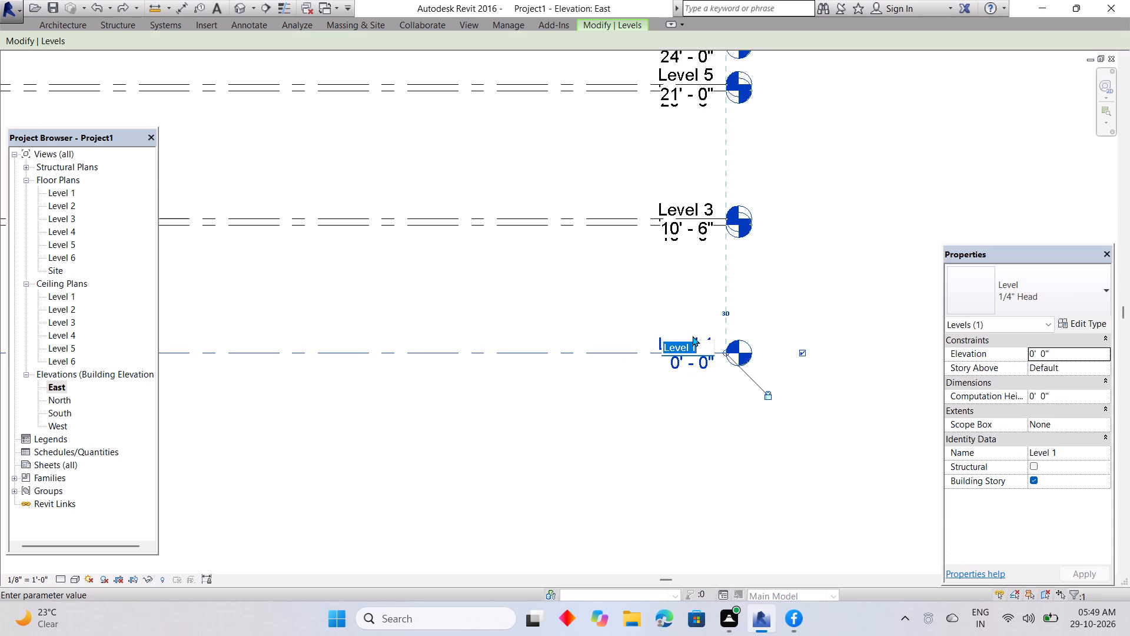
key("BackSpace")
key("g")
type("ROU")
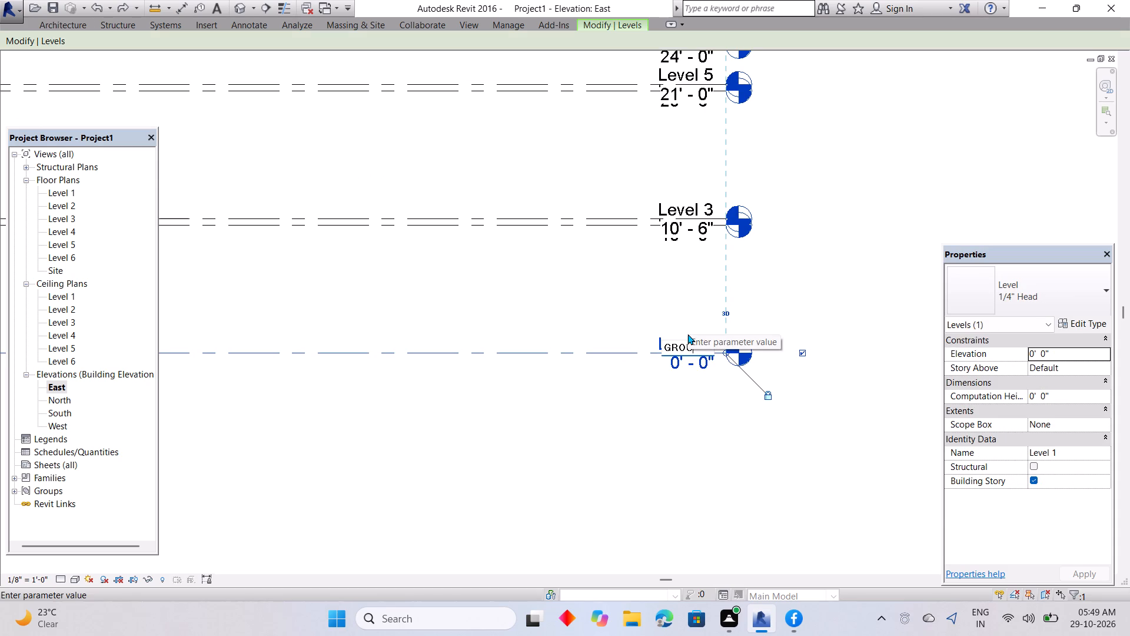
key("n")
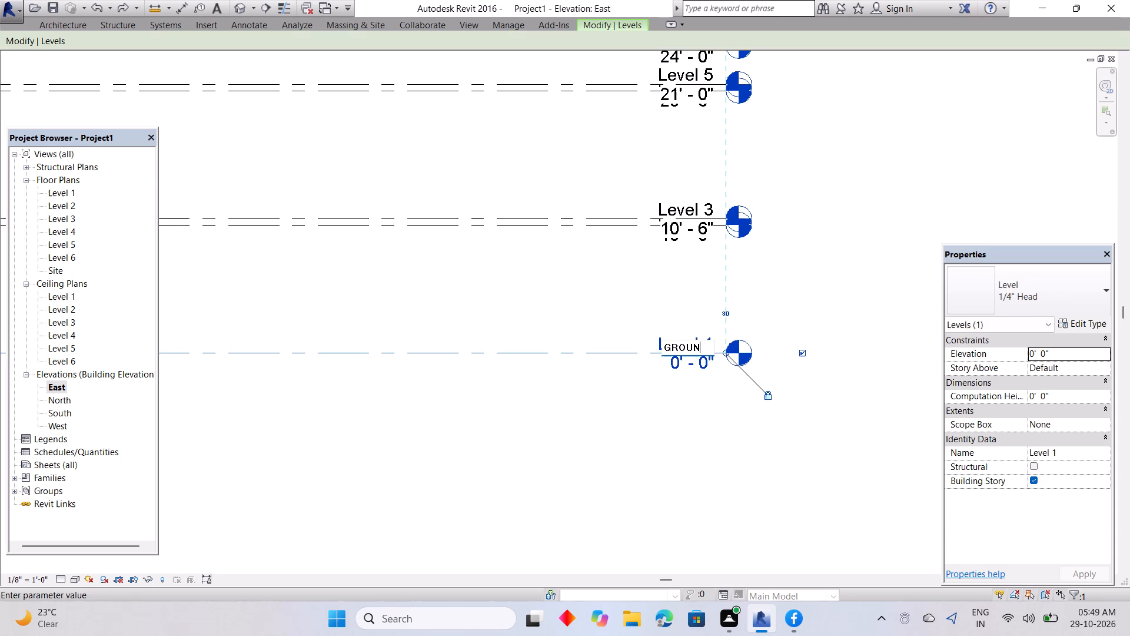
type("D")
key("space")
type("FLOOR")
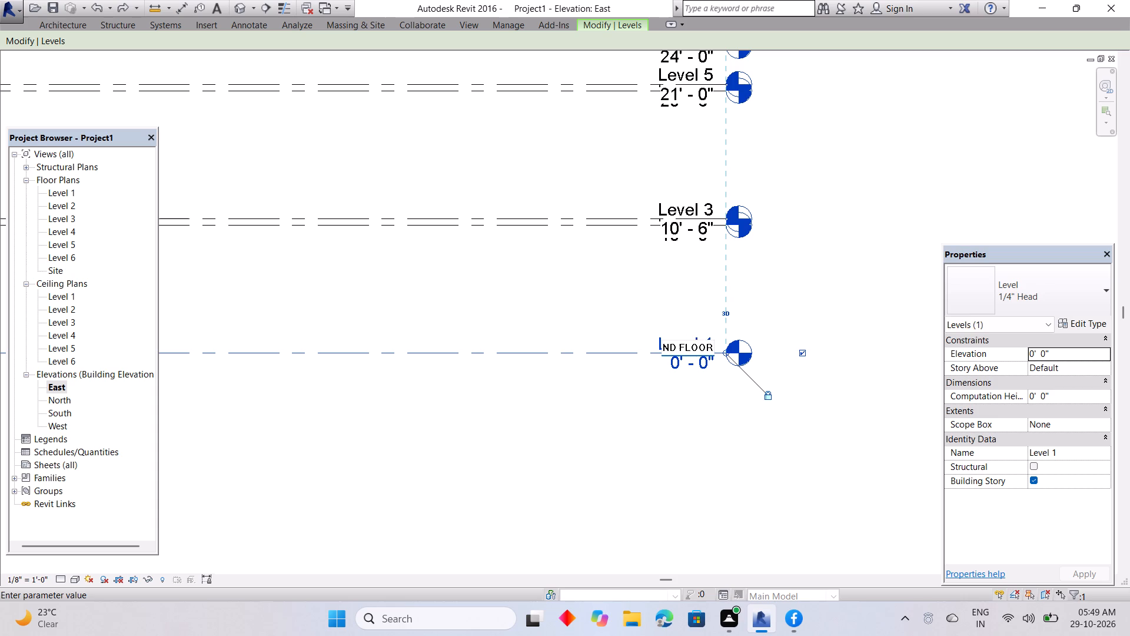
left_click(607, 258)
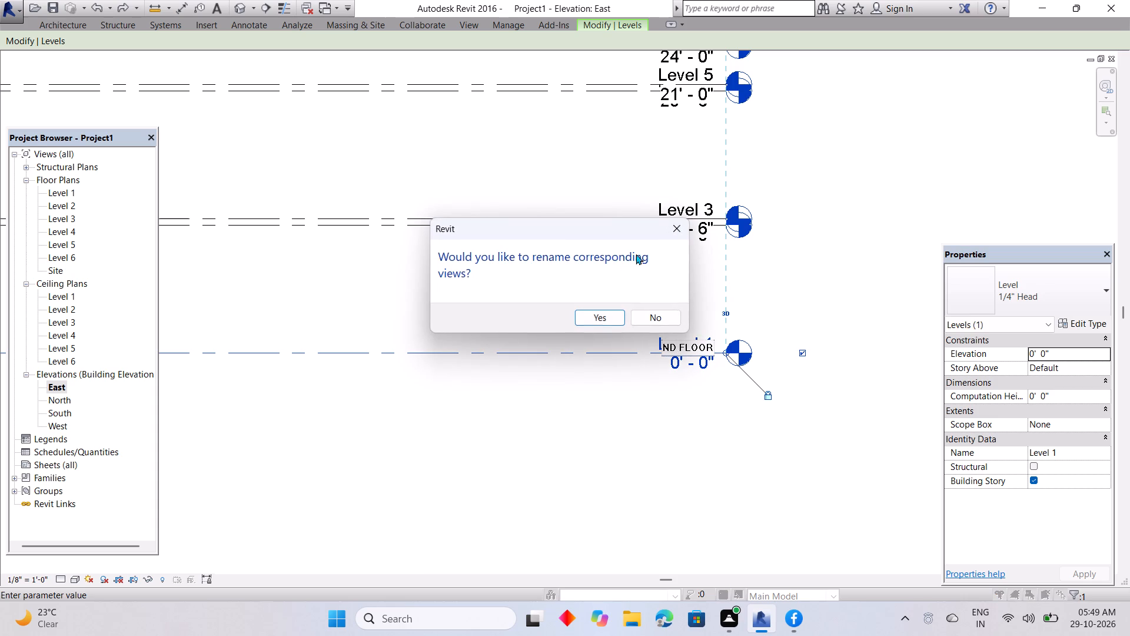
left_click(602, 321)
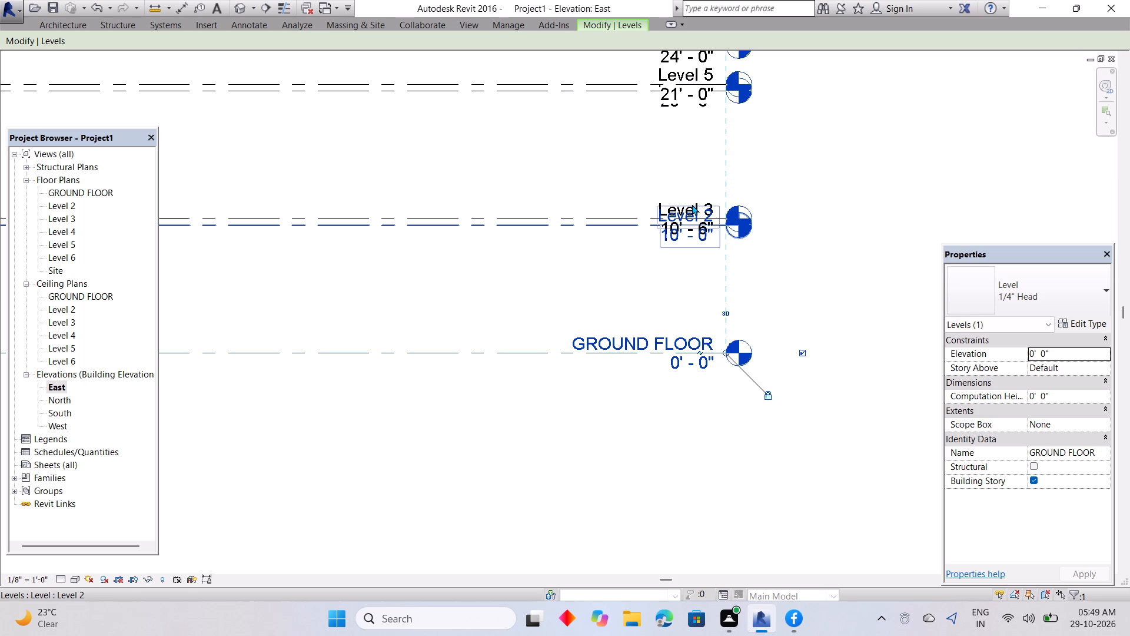
Rename Level 2 as 1 FLOOR, applying the new name to its corresponding views.
double_click(692, 204)
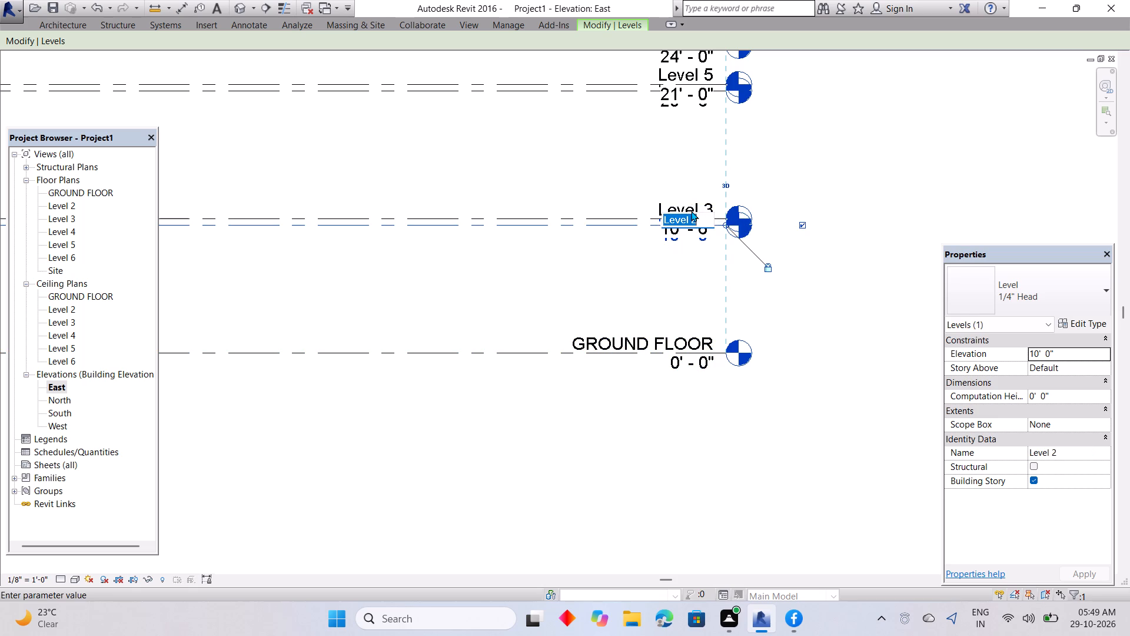
key("BackSpace")
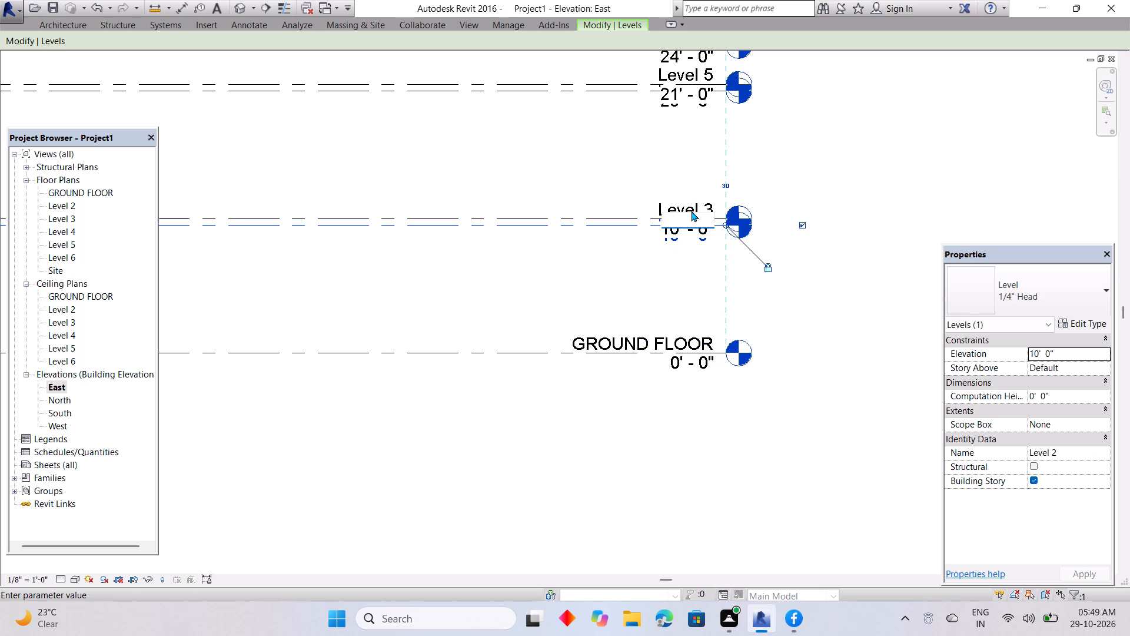
type("1 FLOOR")
left_click(584, 184)
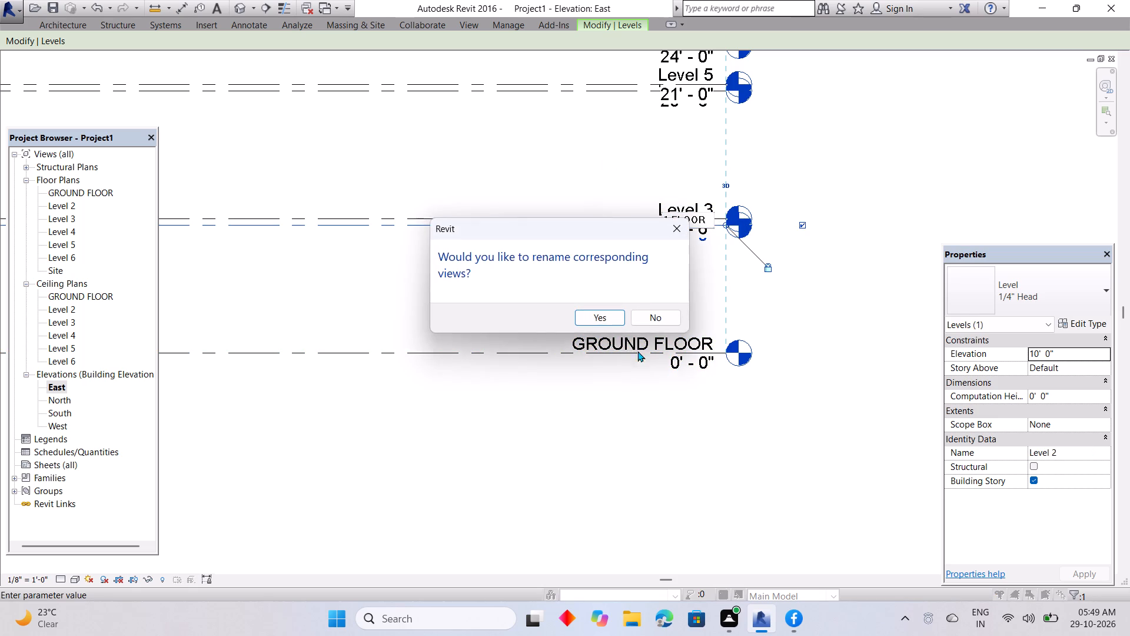
left_click(605, 315)
Rename Level 3, at 10' 6", as SLAB 1 and rename its corresponding views.
middle_click_drag(627, 271, 752, 422)
scroll(824, 393, "up", 2)
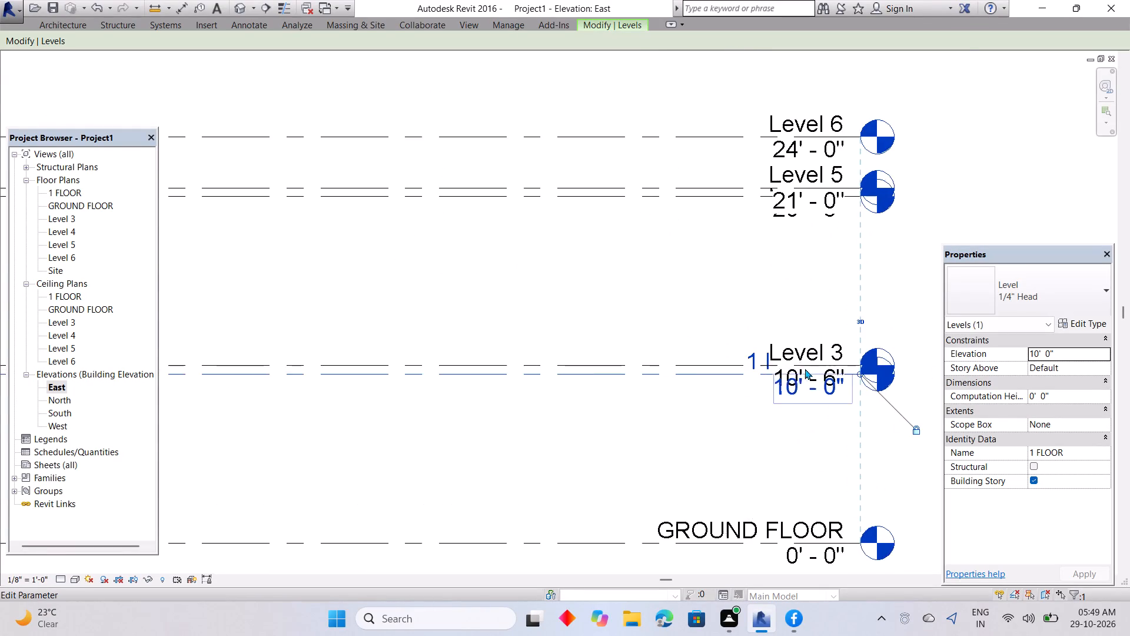
scroll(793, 365, "up", 4)
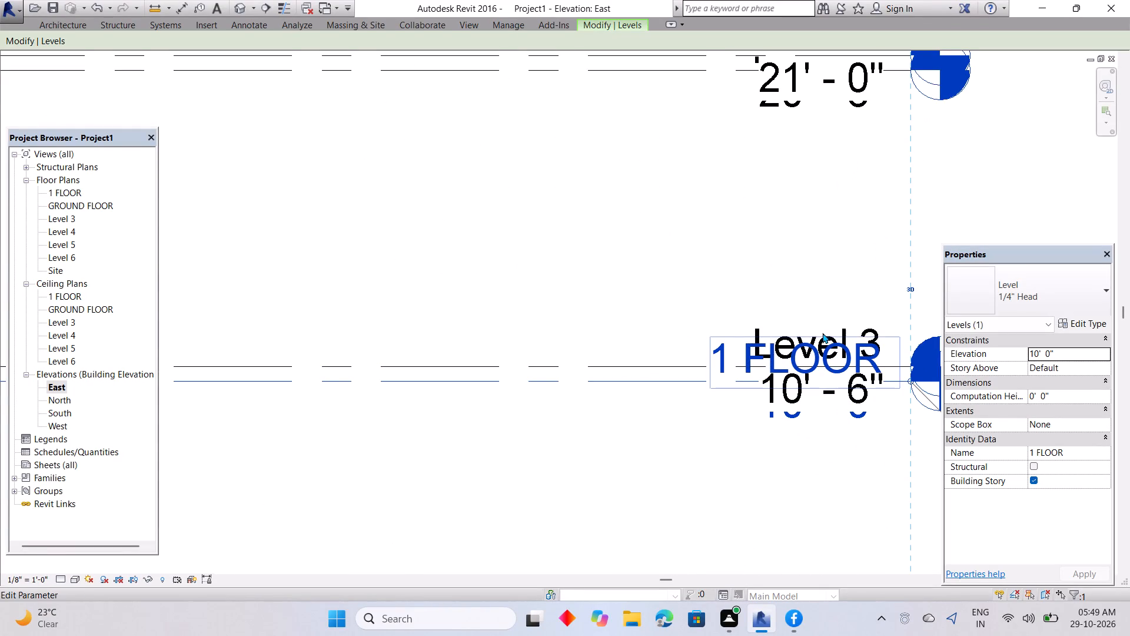
double_click(873, 326)
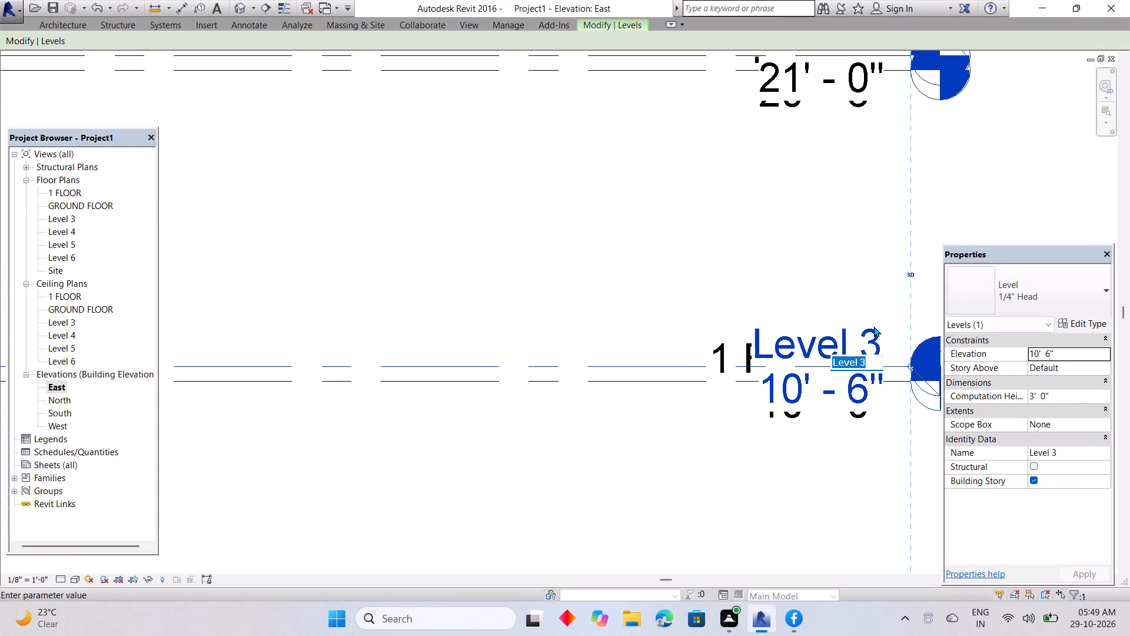
key("BackSpace")
type("SLAP")
key("space")
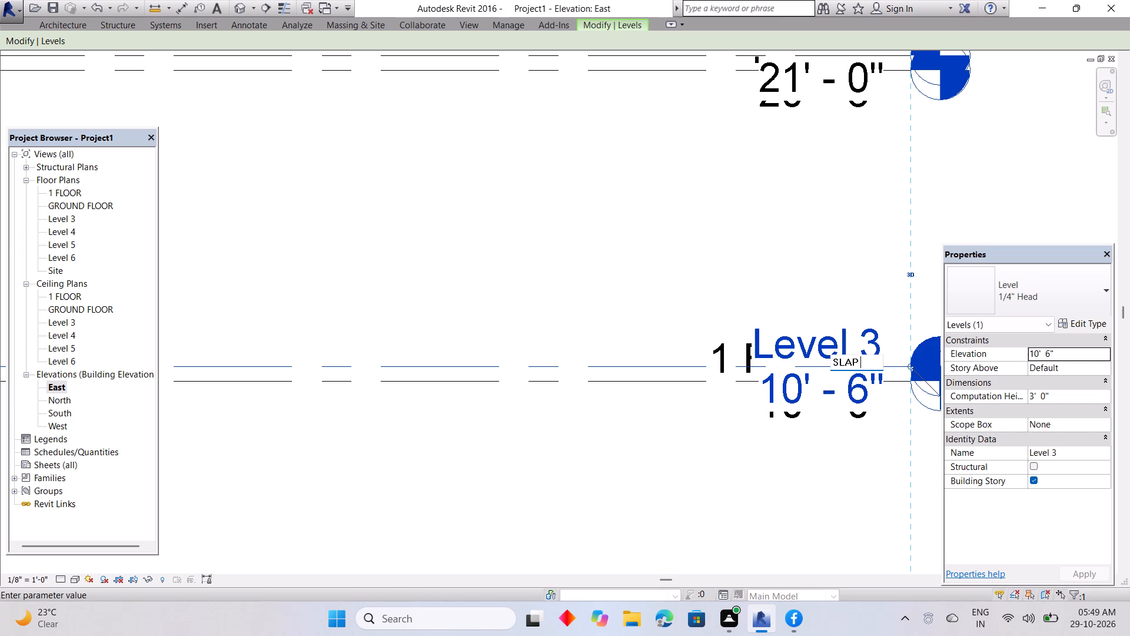
type("1")
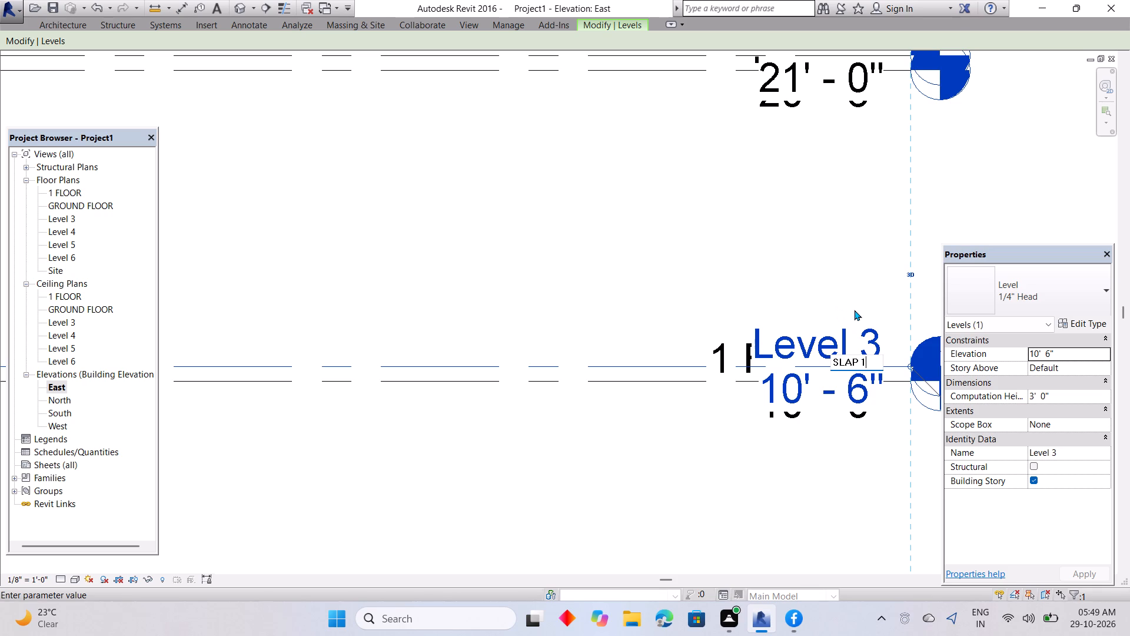
key("BackSpace")
key("BackSpace")
key("BackSpace")
type("B")
key("space")
key("1")
left_click(855, 196)
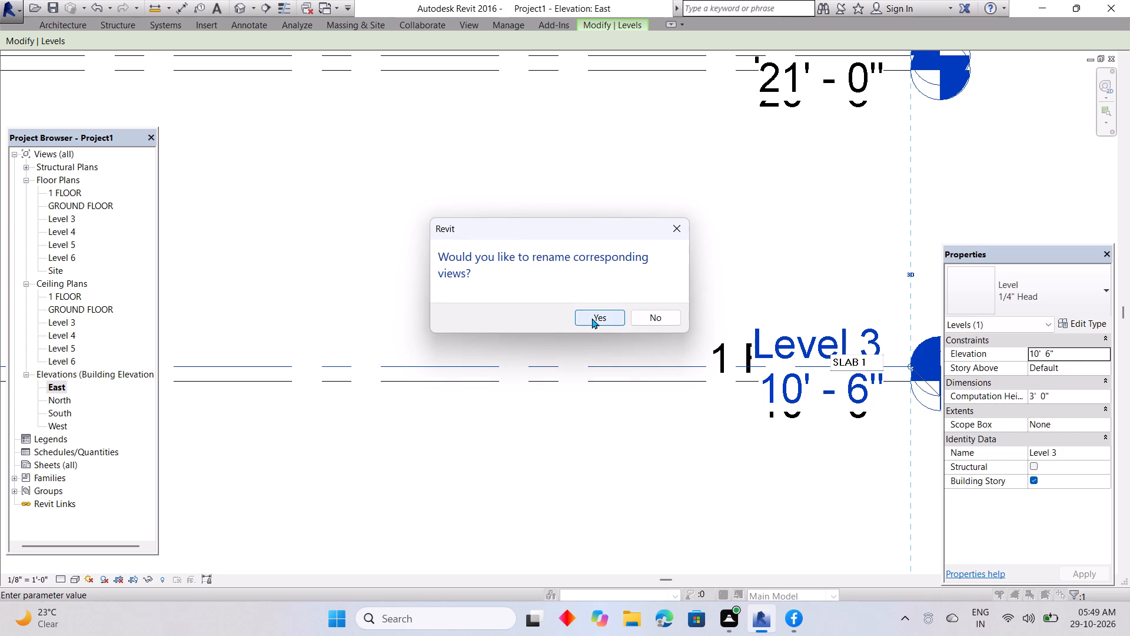
left_click(591, 318)
Add an elbow to Level 4's line so its head and label sit below Level 5's.
middle_click_drag(878, 197, 895, 345)
middle_click_drag(889, 276, 887, 402)
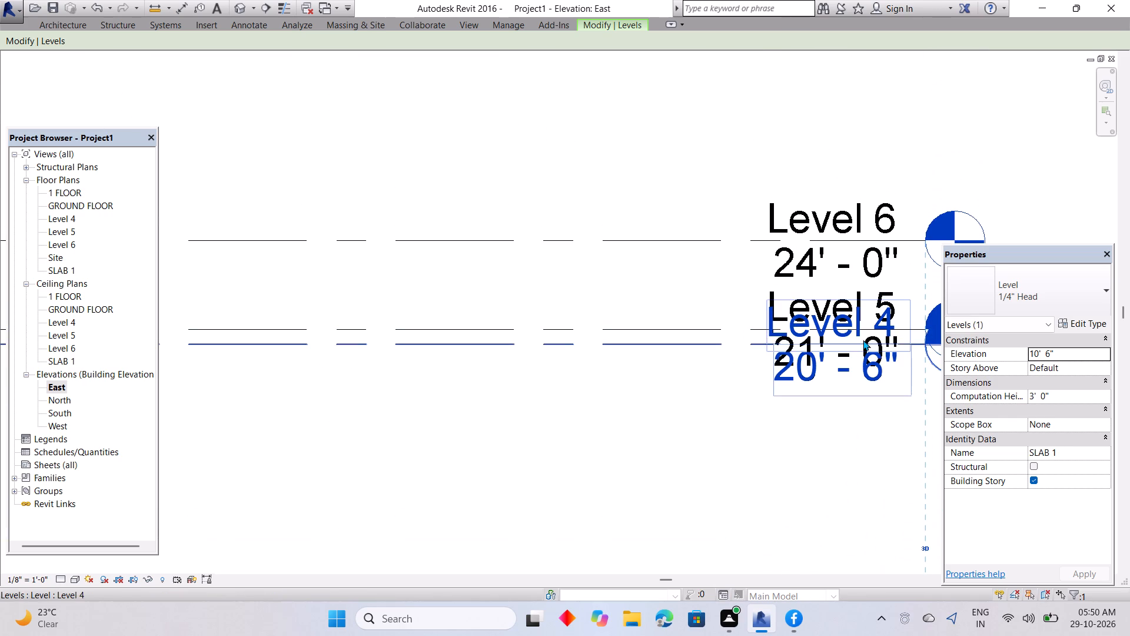
double_click(863, 340)
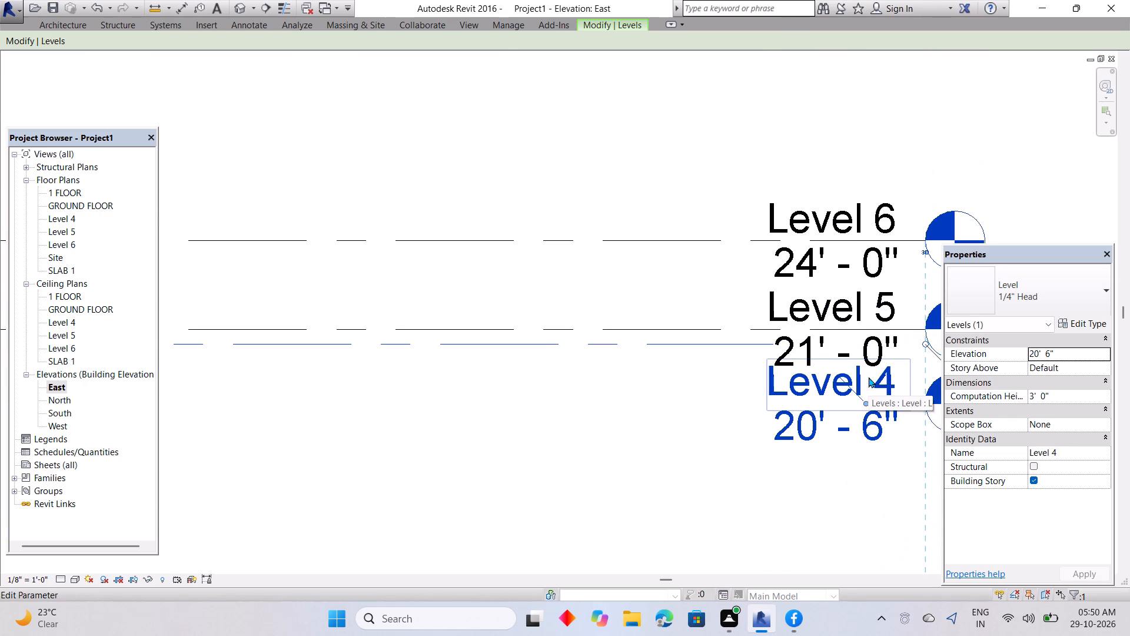
Rename Level 4 as 2 FLOOR and rename its corresponding views.
double_click(868, 377)
double_click(889, 382)
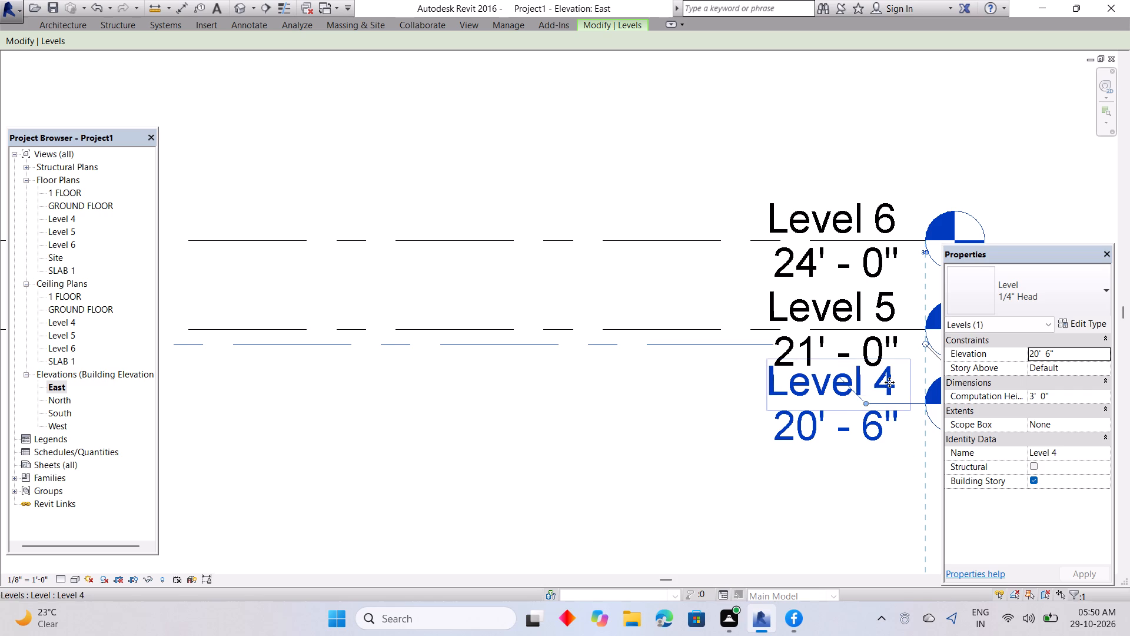
triple_click(889, 382)
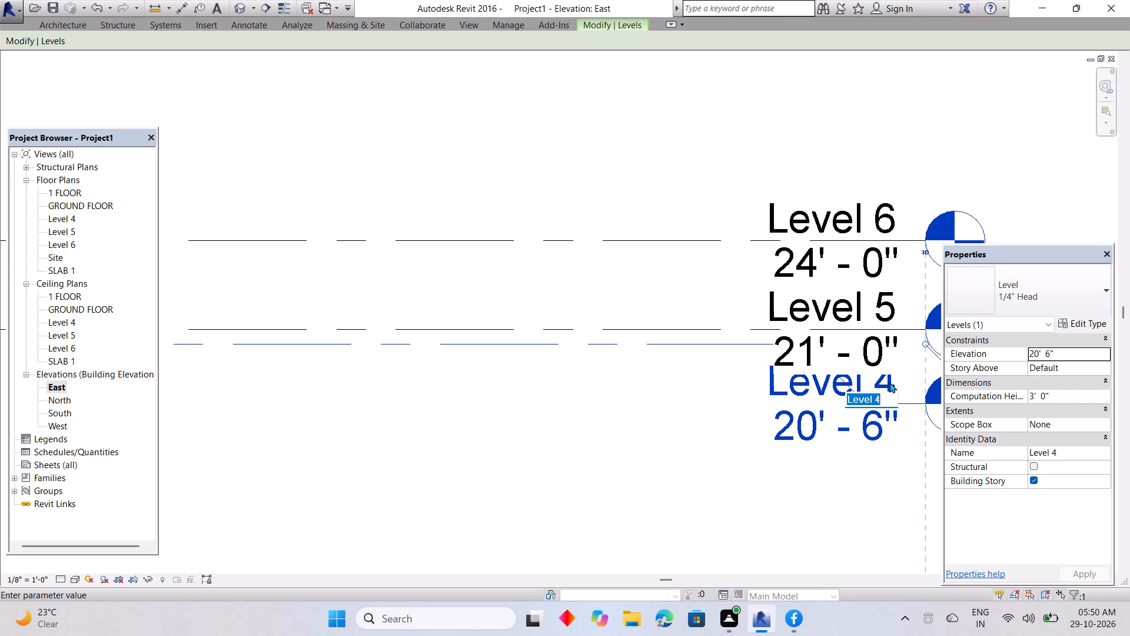
key("BackSpace")
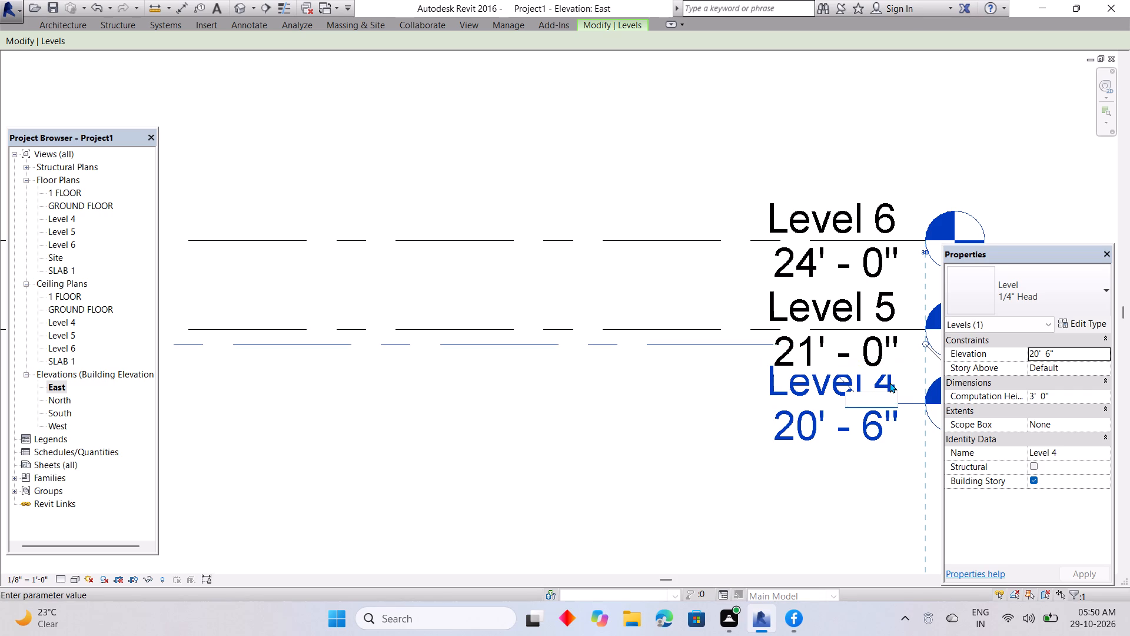
type("SECON")
key("BackSpace")
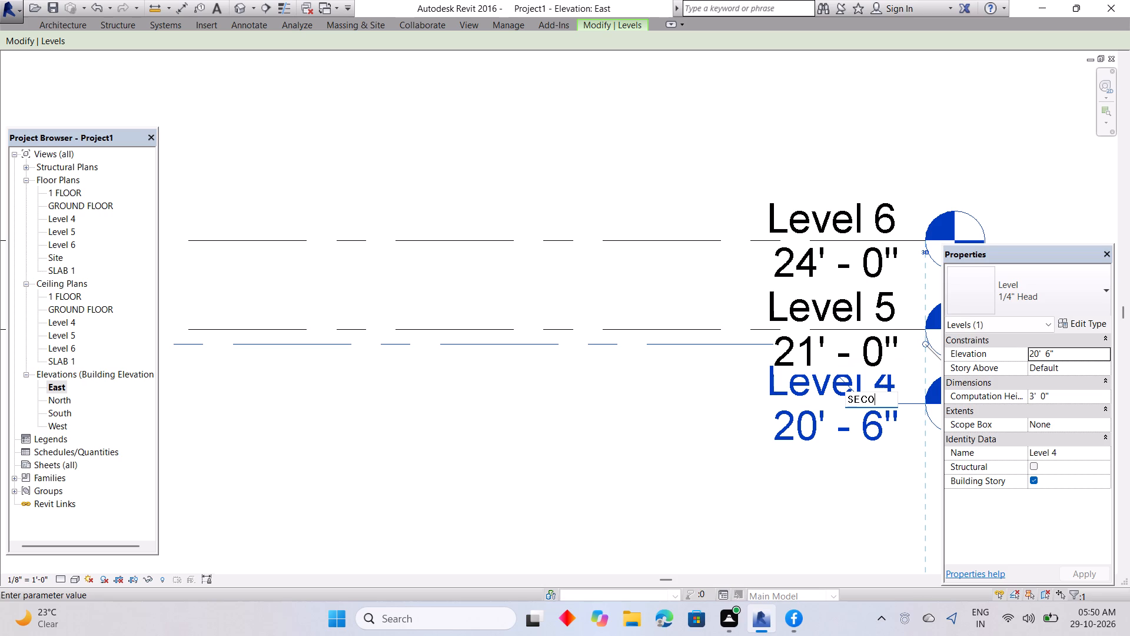
key("BackSpace")
key("BackSpace")
key("BackSpace")
key("BackSpace")
type("2")
key("space")
type("FLOOR")
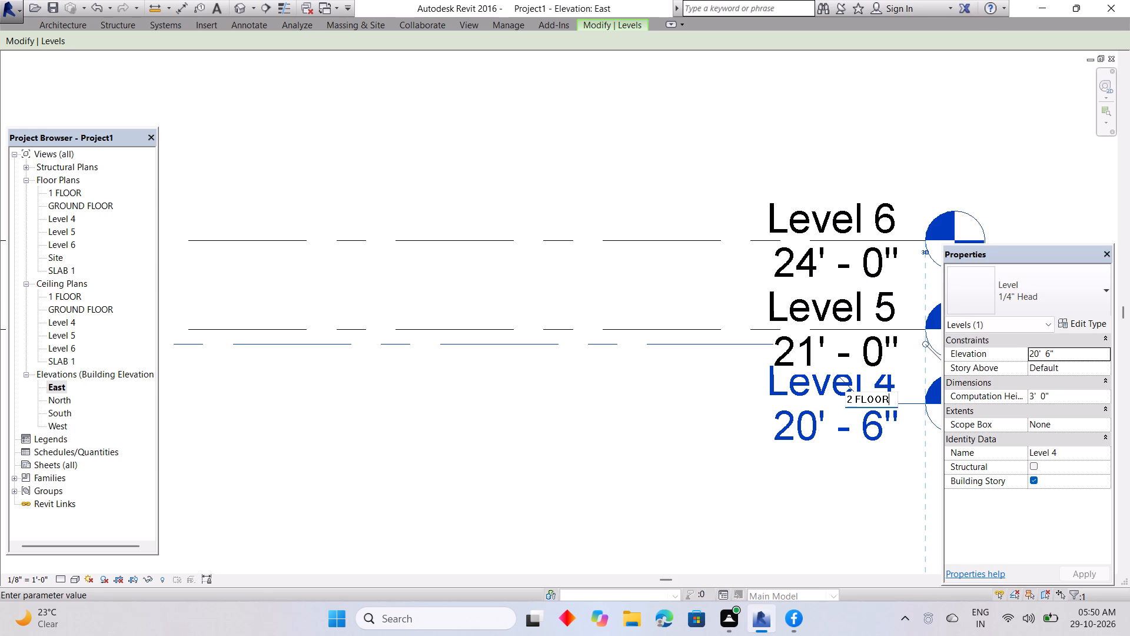
left_click(805, 472)
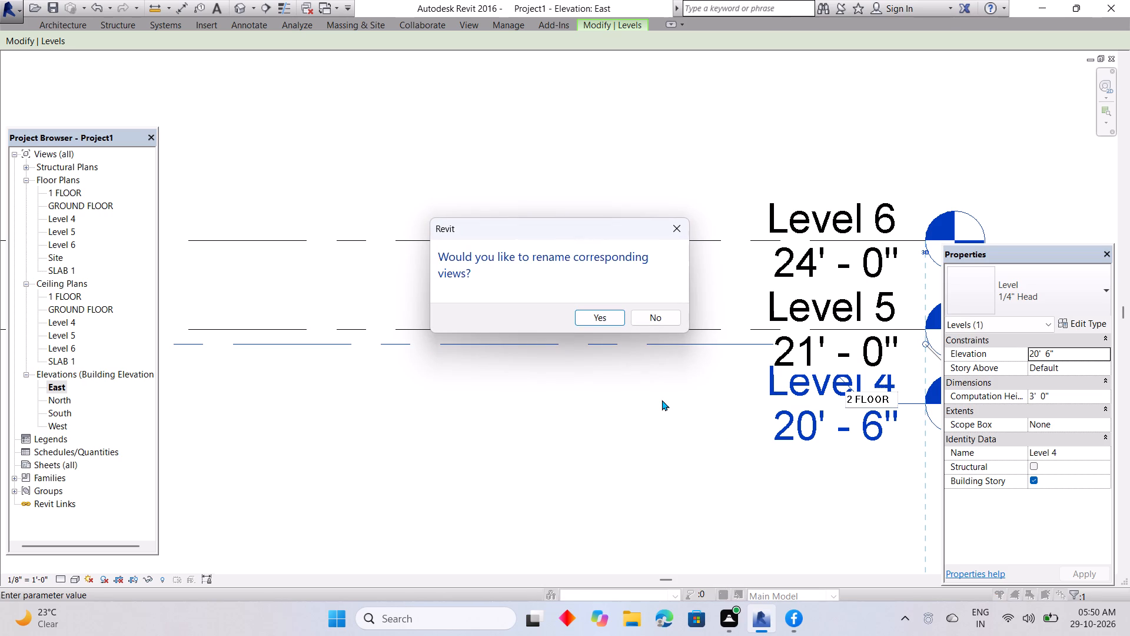
left_click(598, 322)
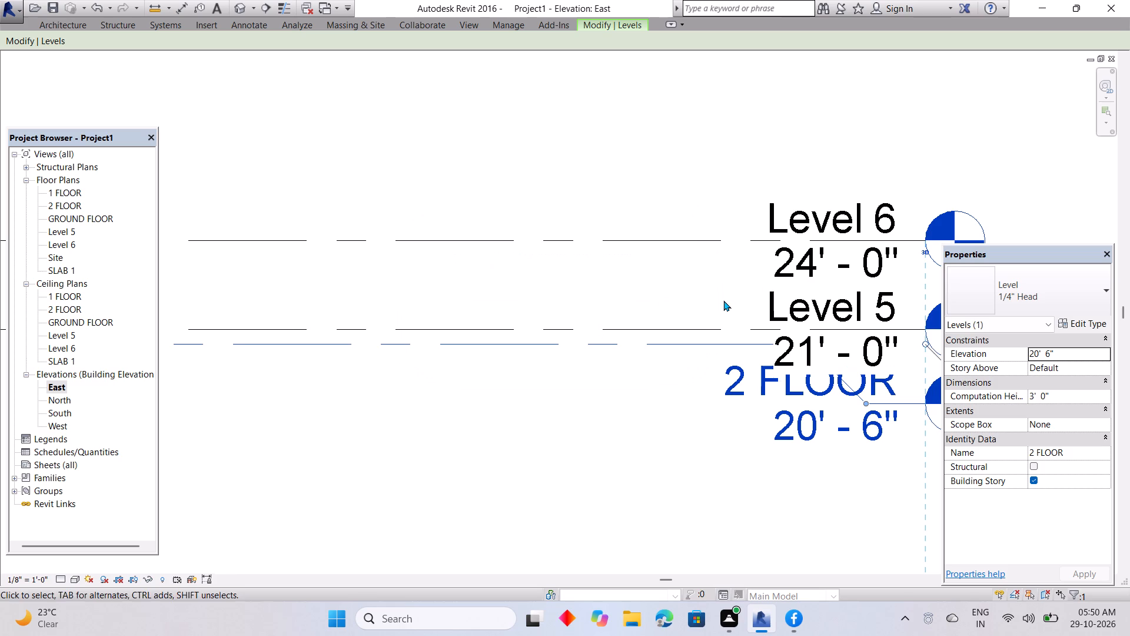
Rename Level 5 as SLAB 2 and rename its corresponding views.
double_click(827, 302)
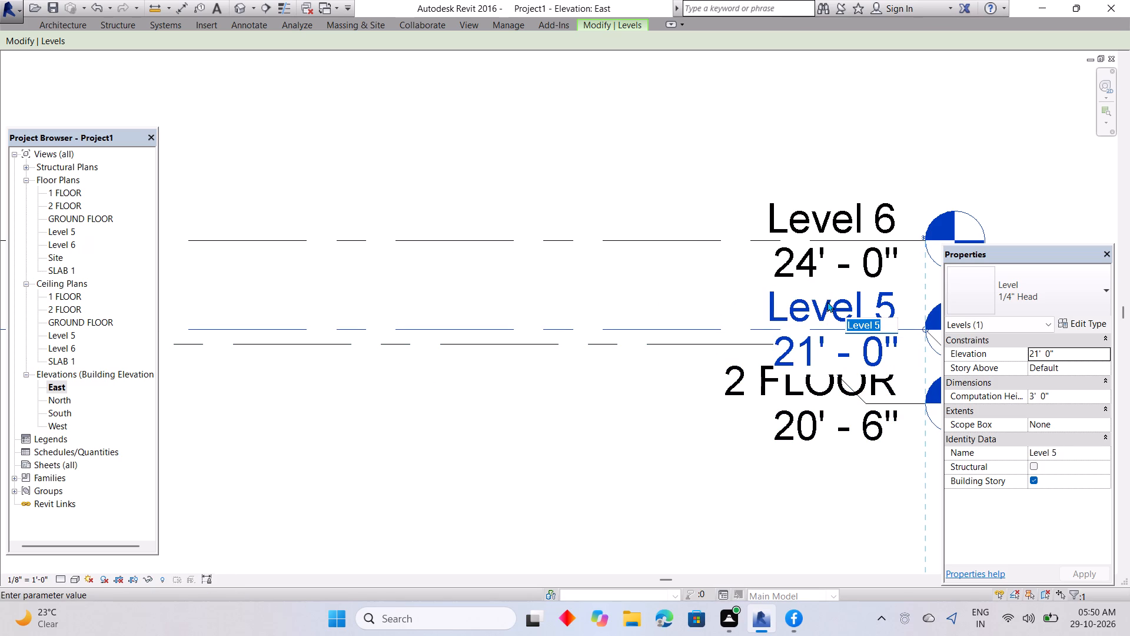
key("BackSpace")
type("SL")
type("AB 2")
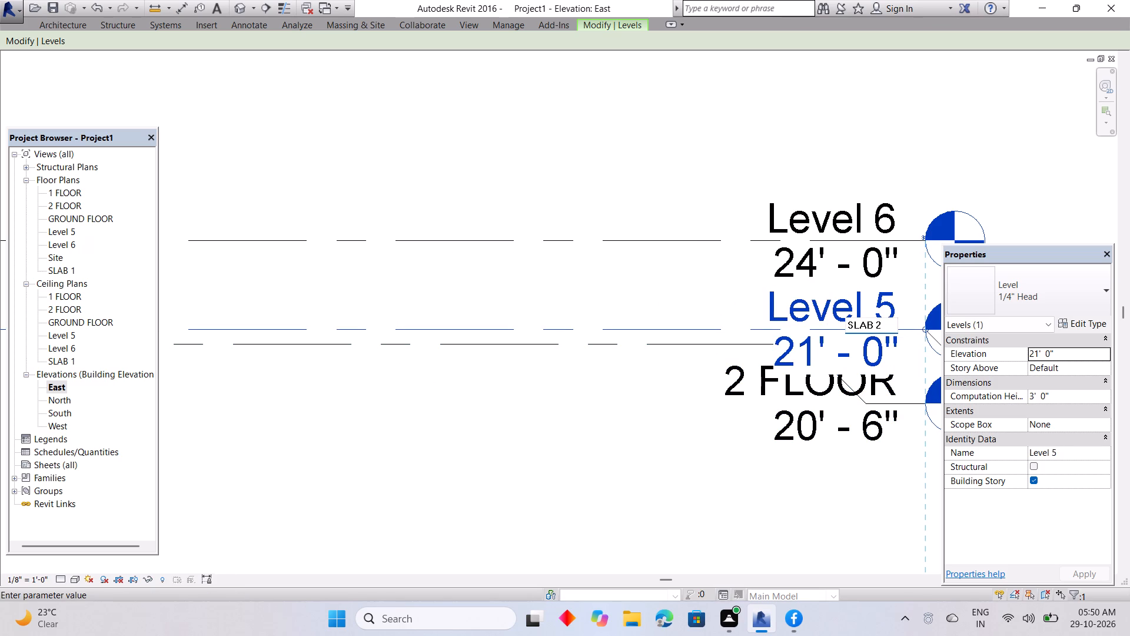
left_click(706, 286)
left_click(589, 314)
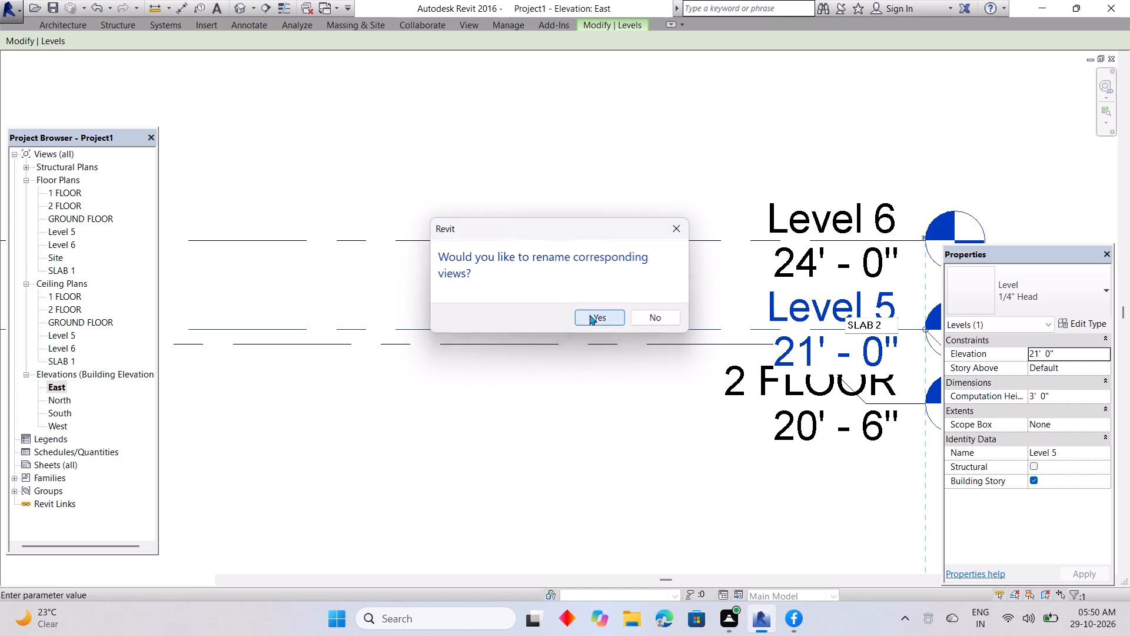
Rename Level 6, at 24' 0", as 3RD FLOOR and rename its corresponding views.
scroll(767, 314, "down", 2)
double_click(796, 238)
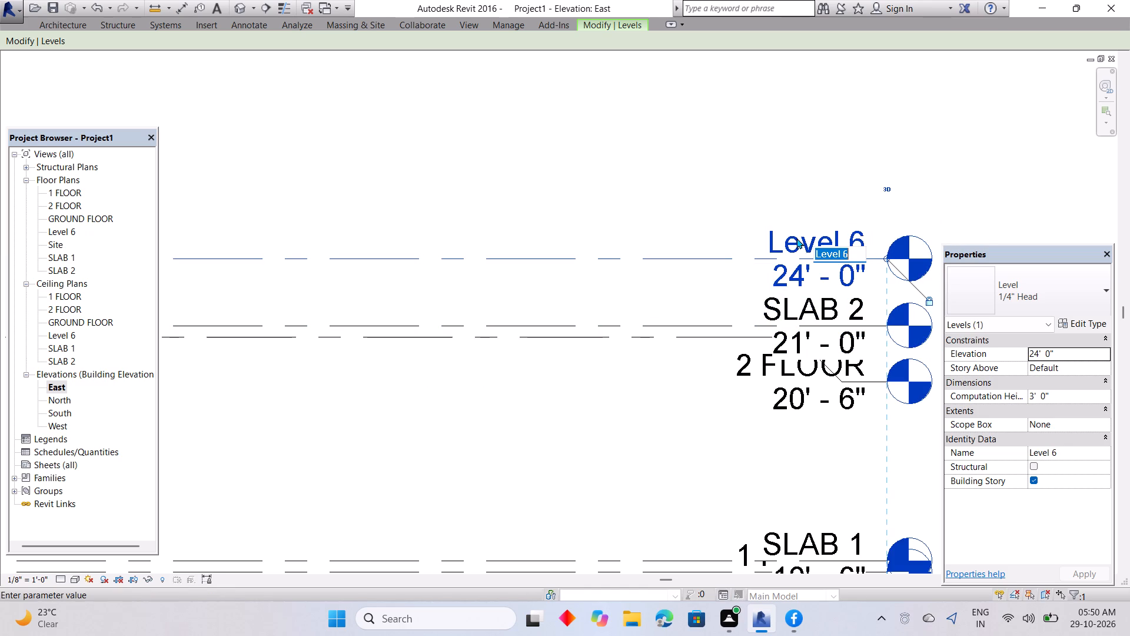
key("BackSpace")
type("3RD")
key("space")
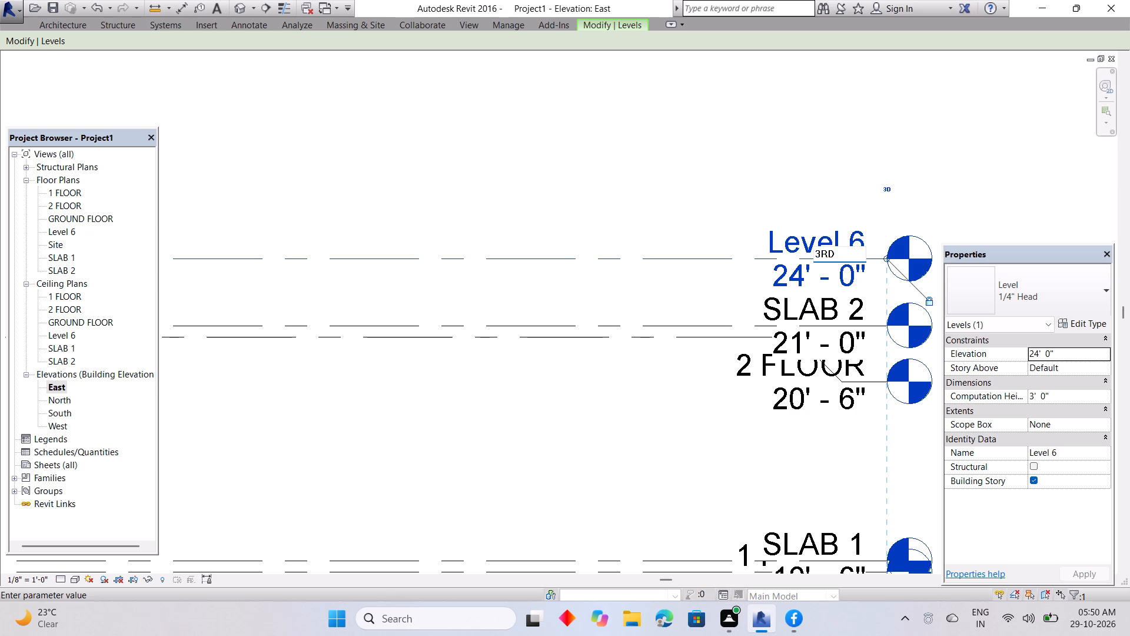
type("FL")
type("OO")
key("r")
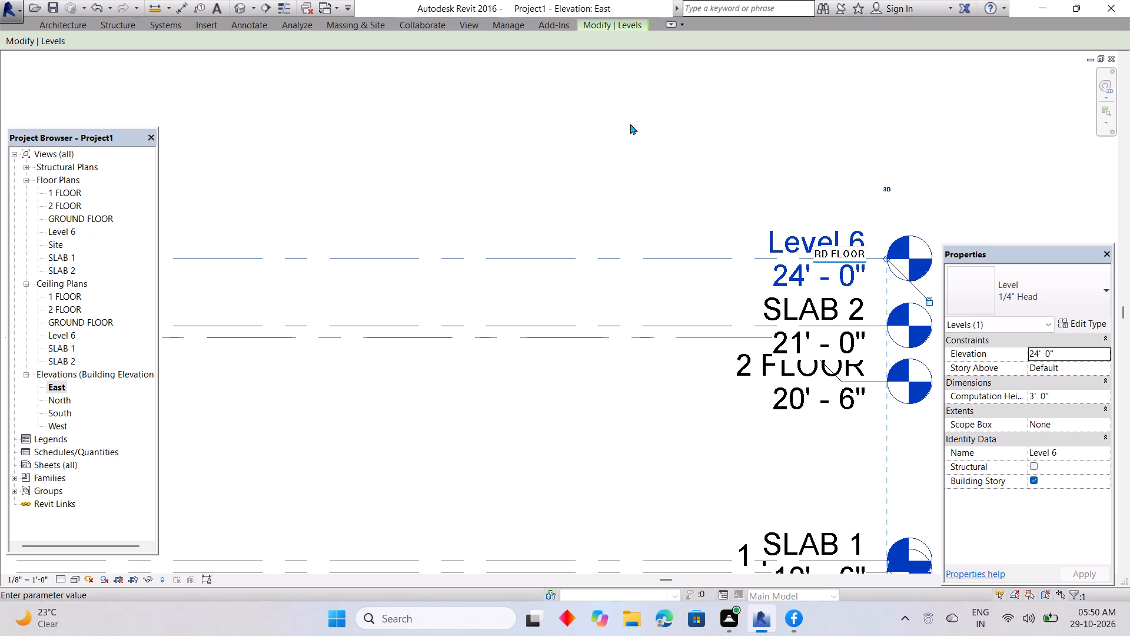
left_click(357, 110)
left_click(593, 310)
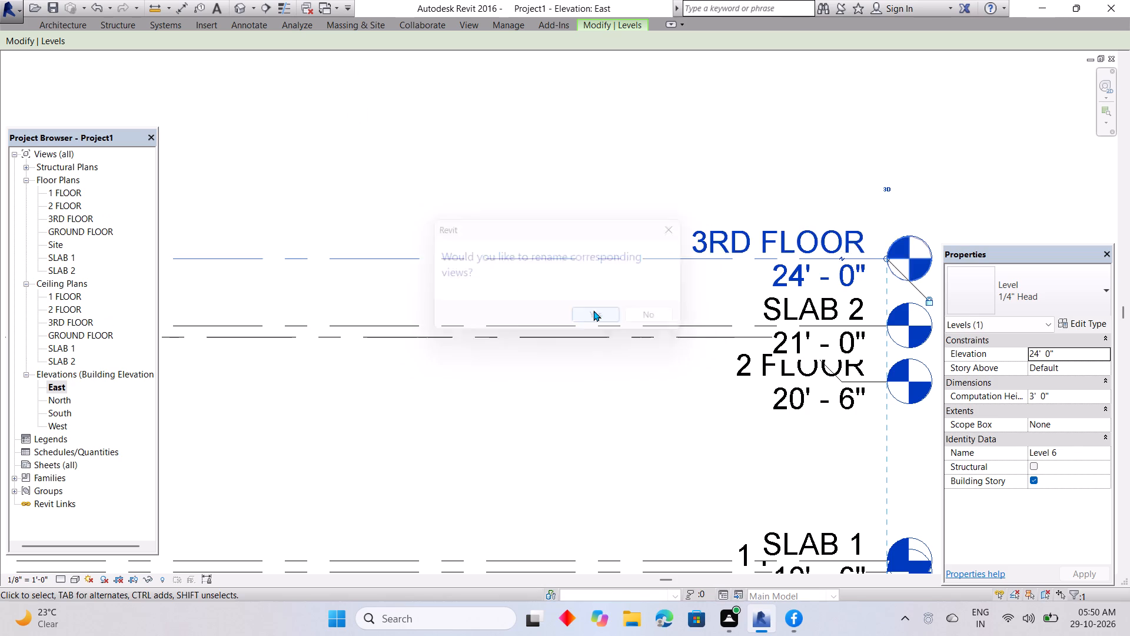
Rename the 2 FLOOR level as 2ND FLOOR and rename its corresponding views.
scroll(600, 312, "down", 4)
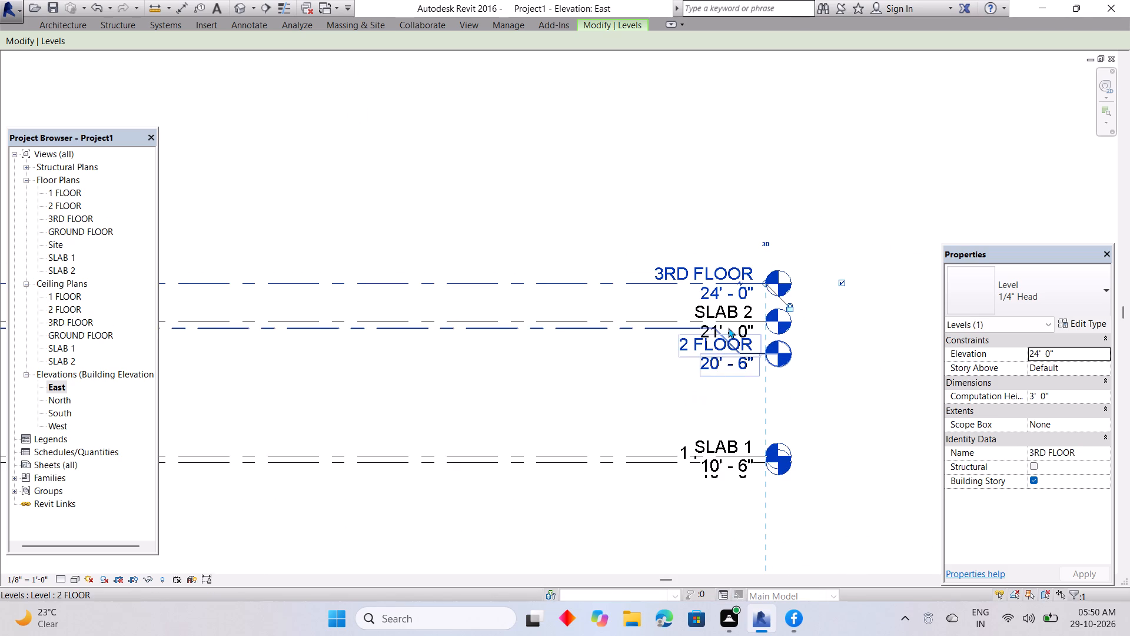
double_click(701, 348)
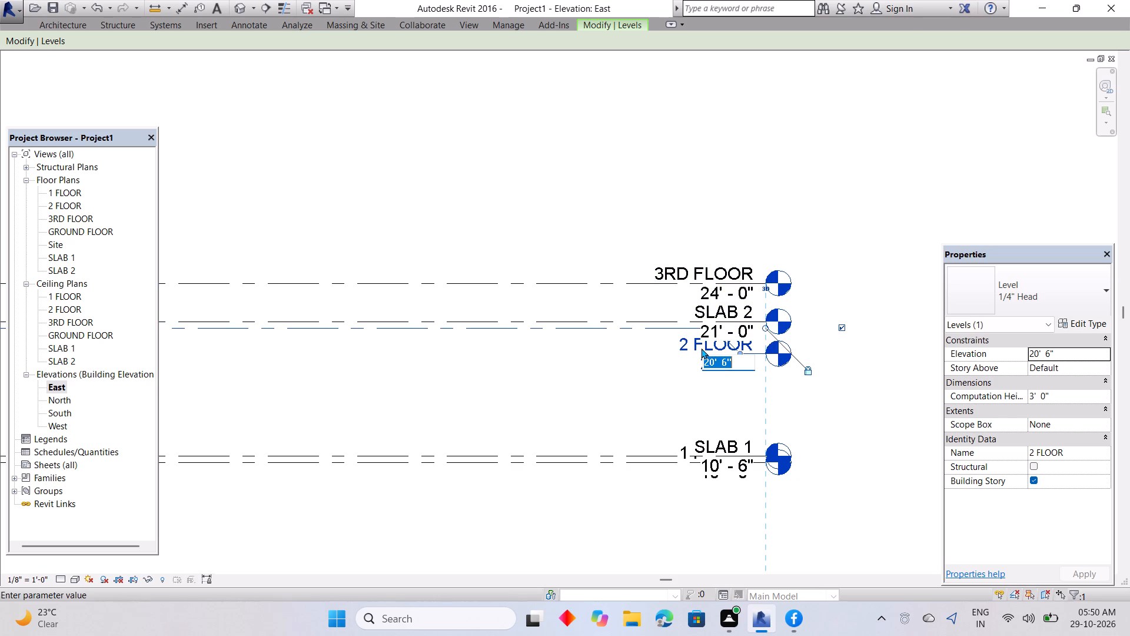
key("Escape")
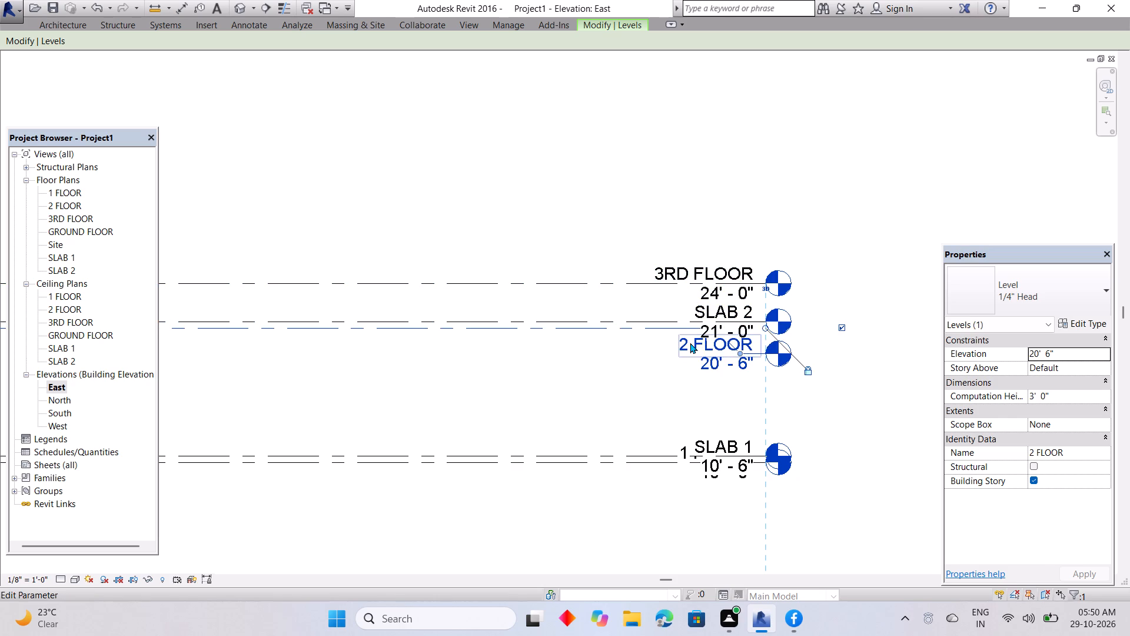
double_click(690, 342)
double_click(696, 339)
left_click(696, 339)
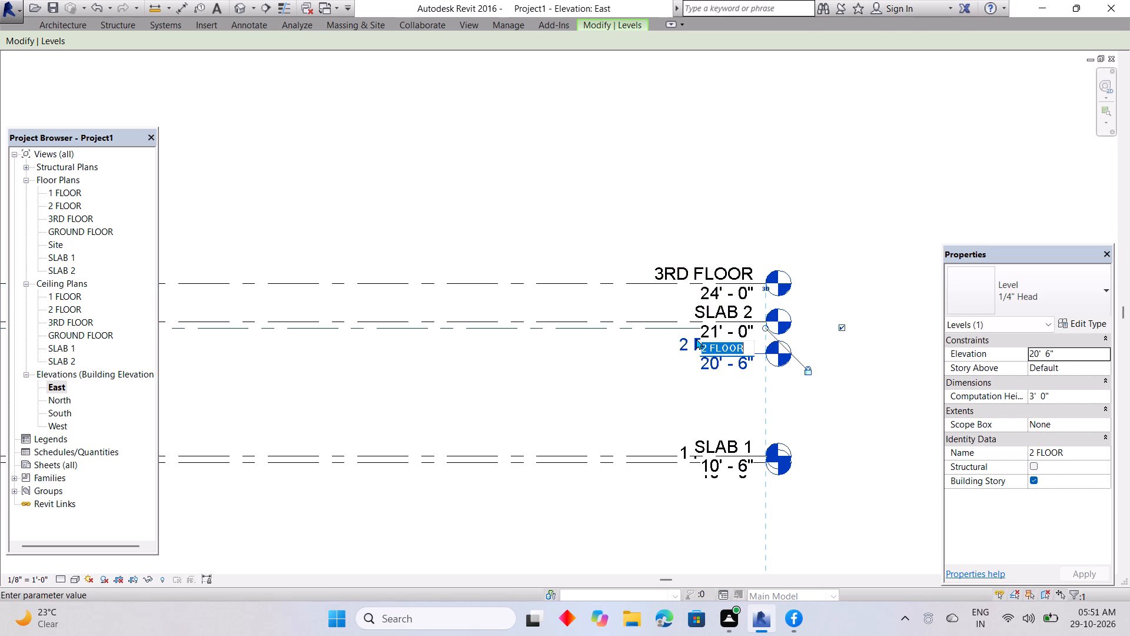
left_click(706, 347)
key("n")
key("d")
left_click(689, 387)
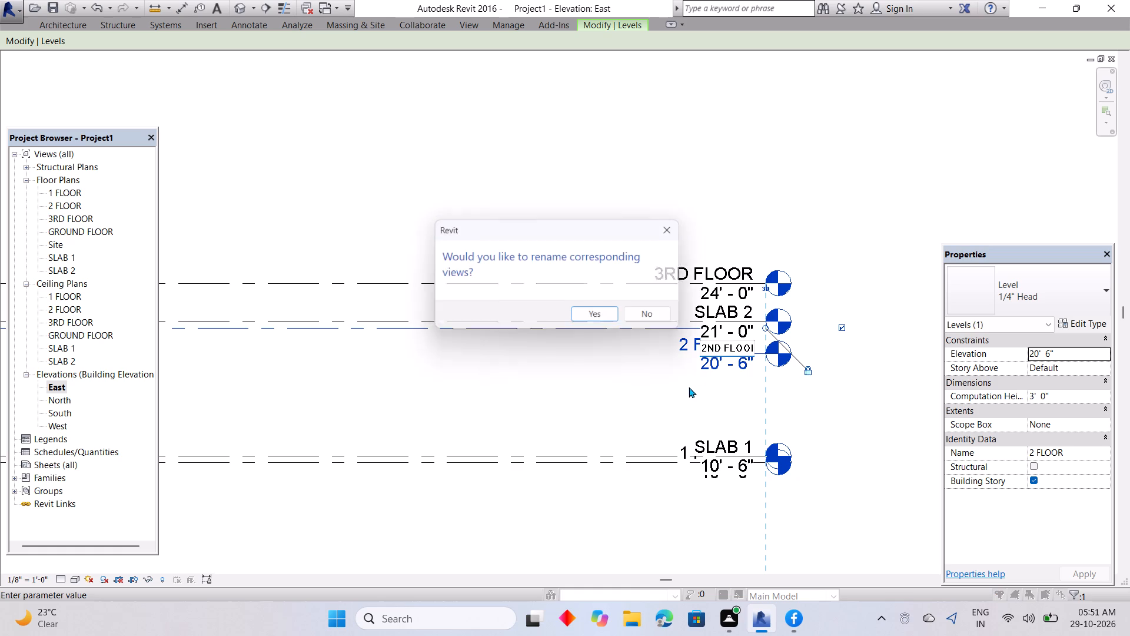
left_click(599, 321)
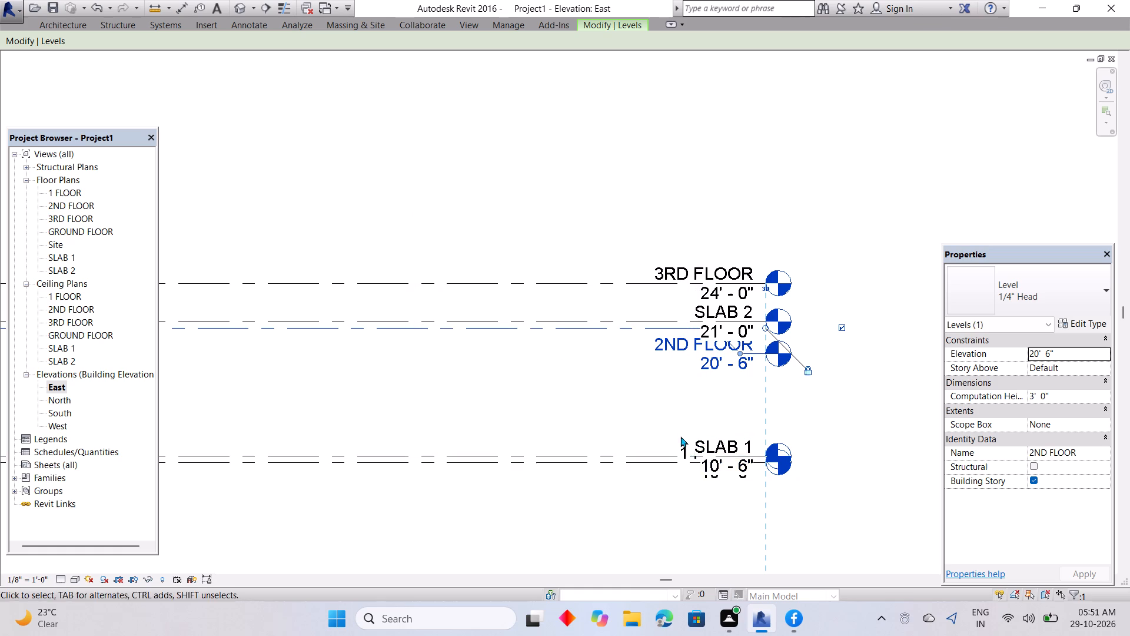
Rename the 1 FLOOR level as 1ST FLOOR and rename its corresponding views.
left_click(688, 449)
left_click(688, 449)
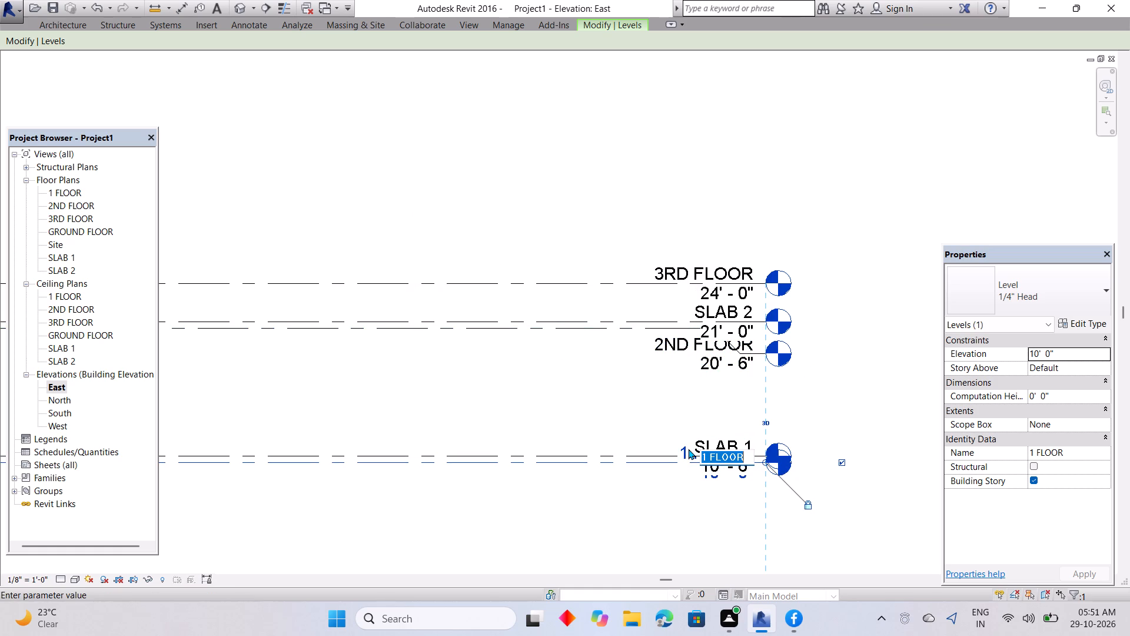
left_click(709, 458)
key("BackSpace")
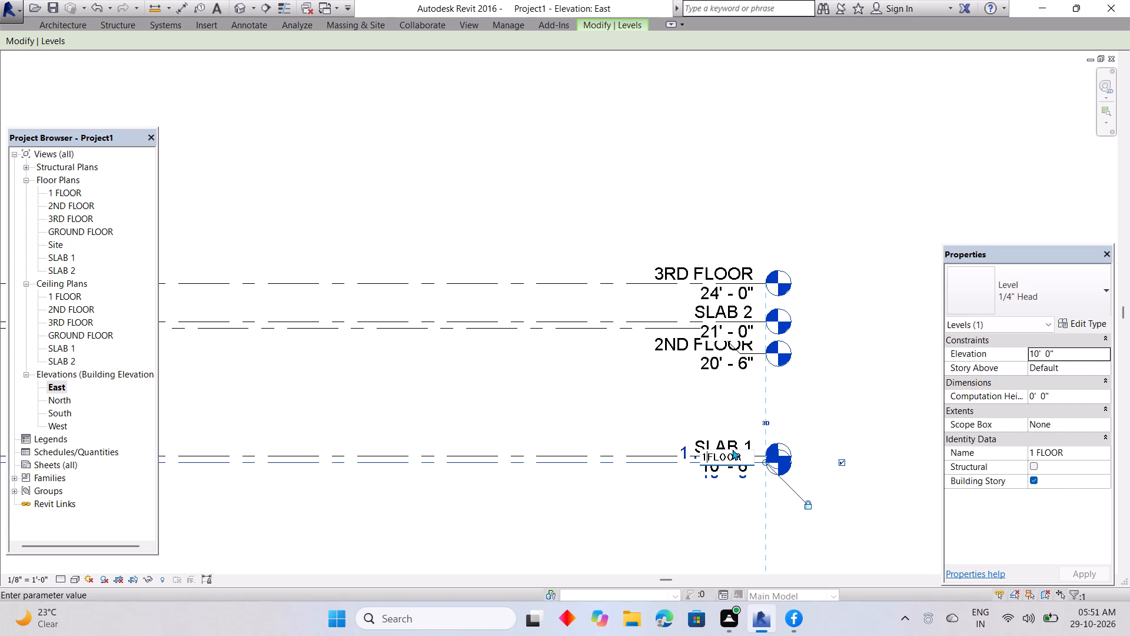
type("ST")
key("space")
left_click(640, 413)
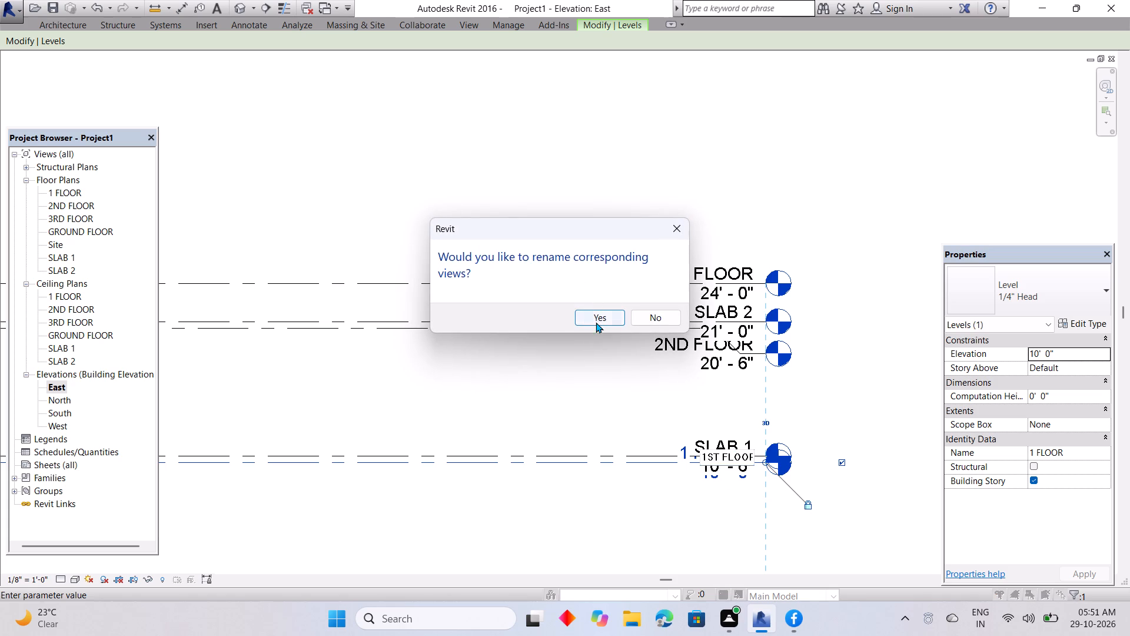
left_click(594, 318)
Restore the minimized ribbon to its full display with the Architecture tools and clear the level selection.
scroll(658, 413, "down", 5)
middle_click_drag(674, 446, 773, 324)
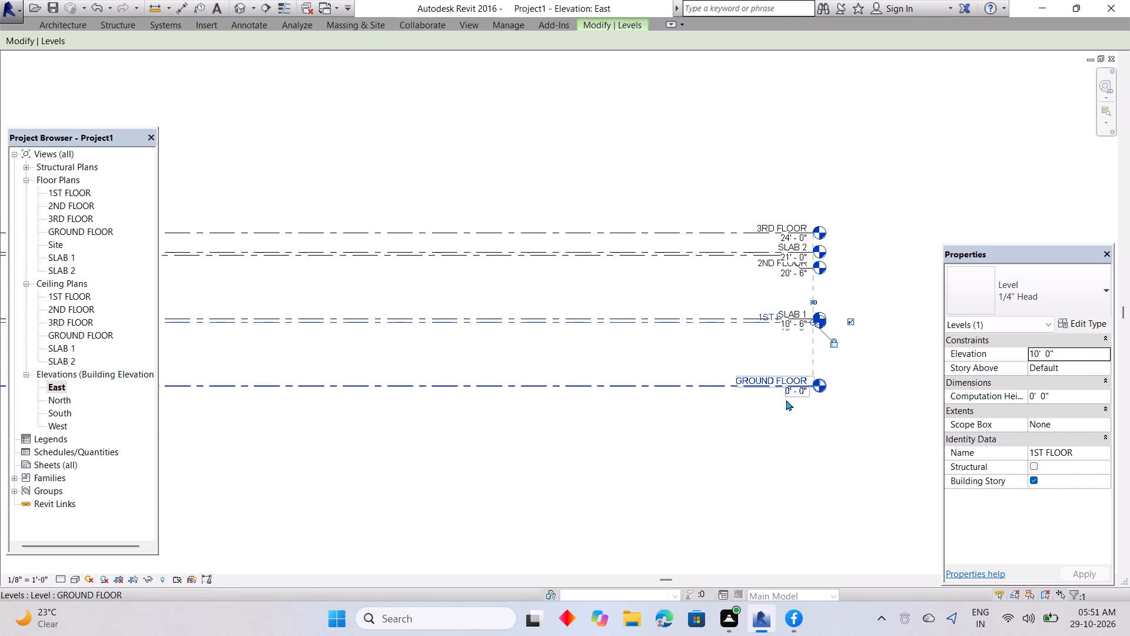
middle_click_drag(915, 70, 875, 263)
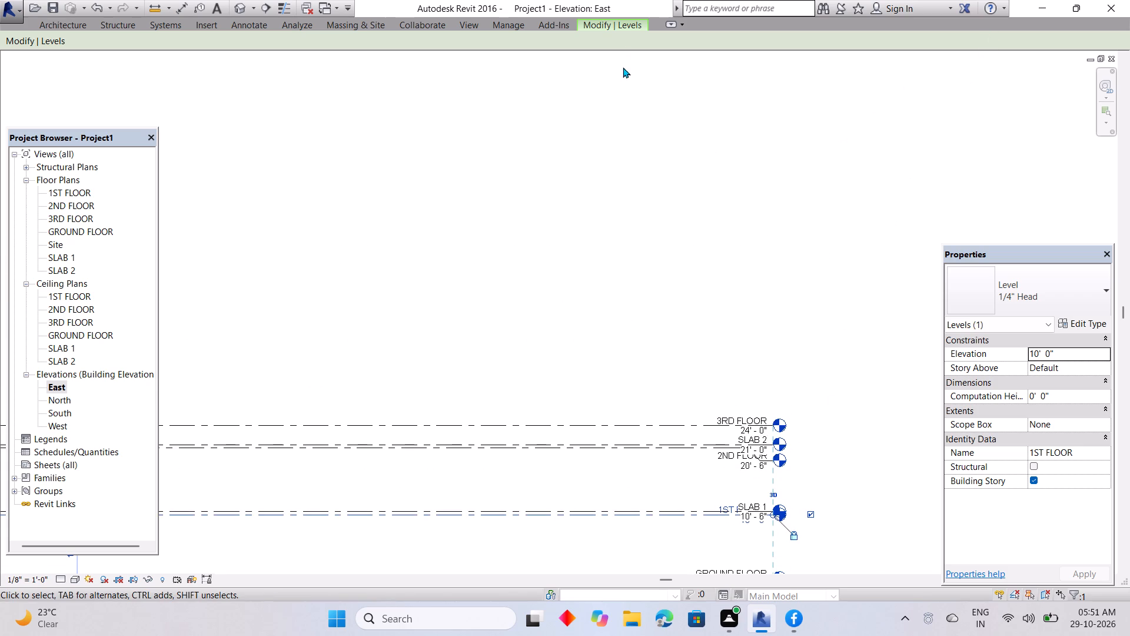
left_click(619, 24)
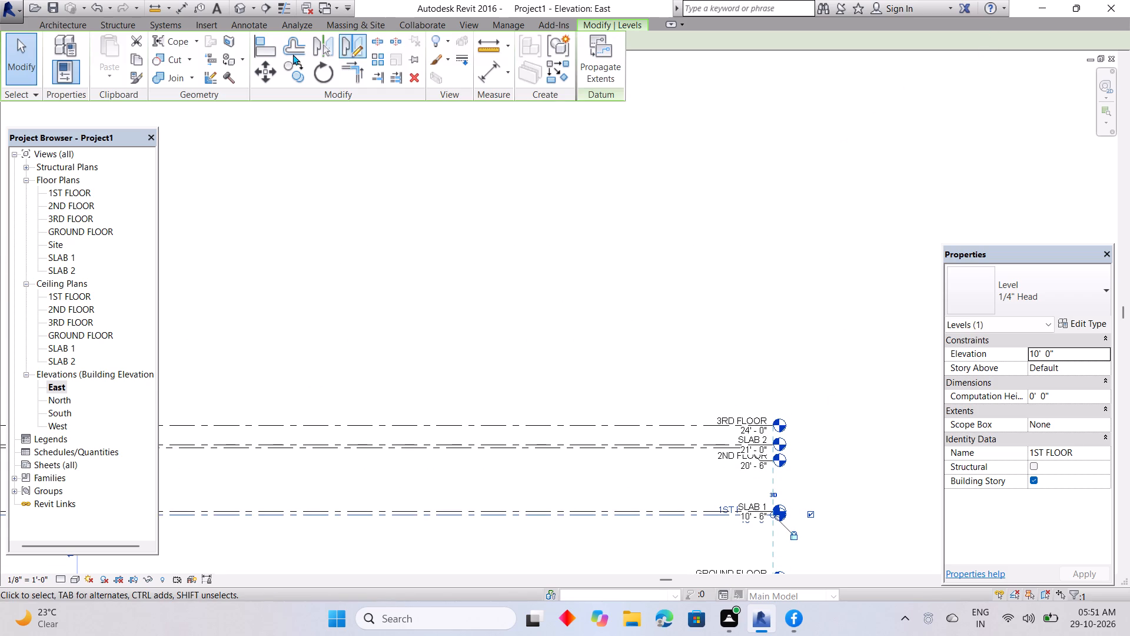
double_click(71, 26)
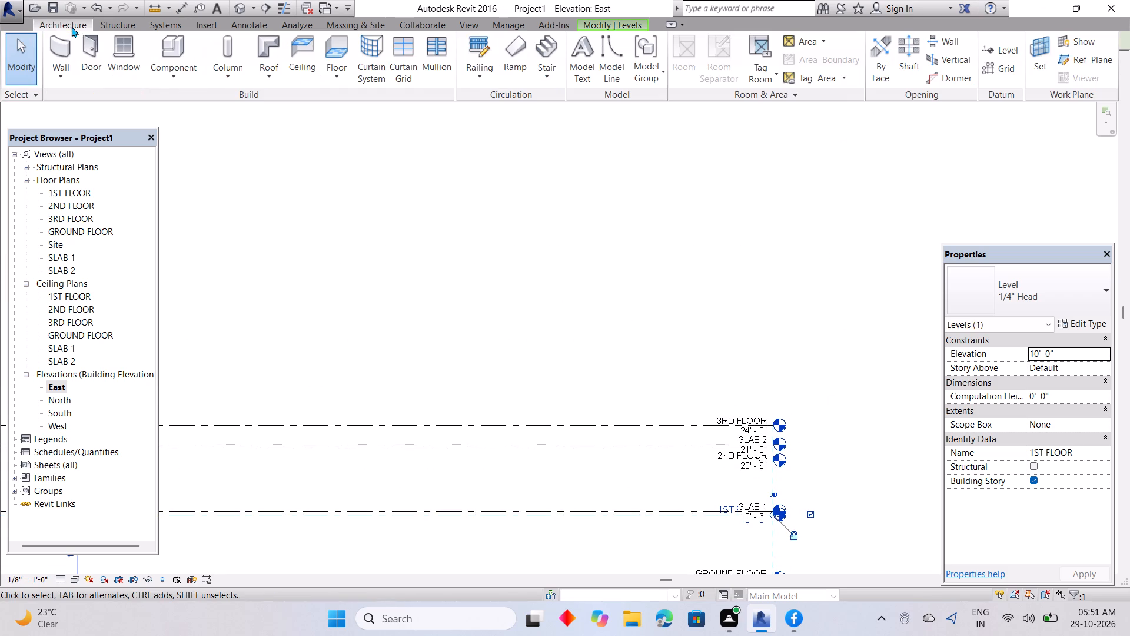
left_click(71, 26)
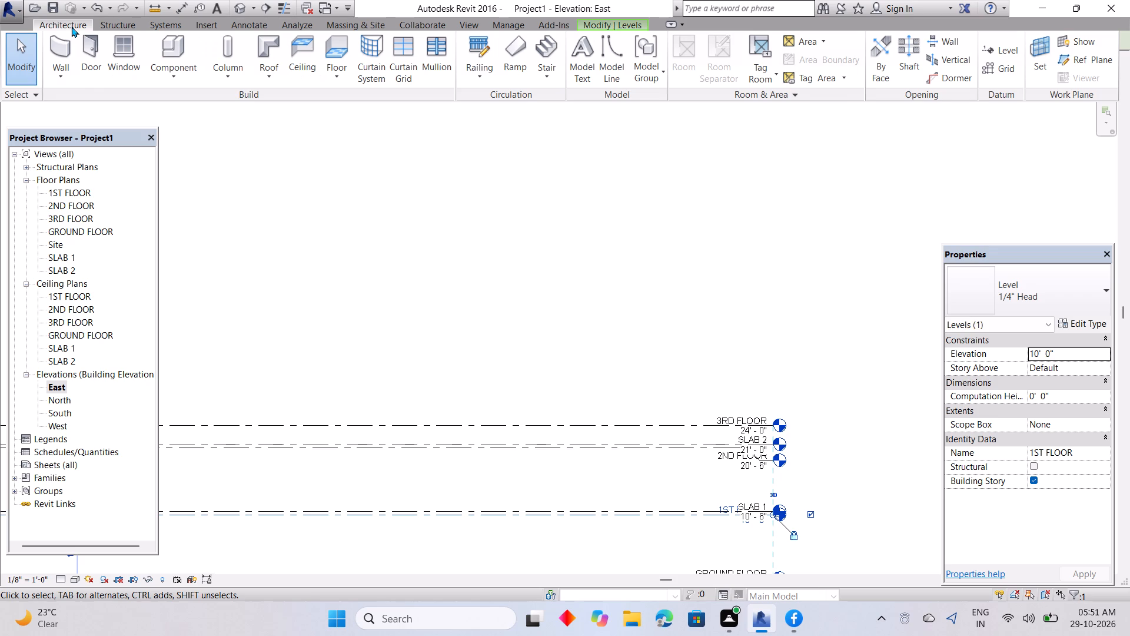
triple_click(71, 26)
middle_click_drag(71, 26, 72, 26)
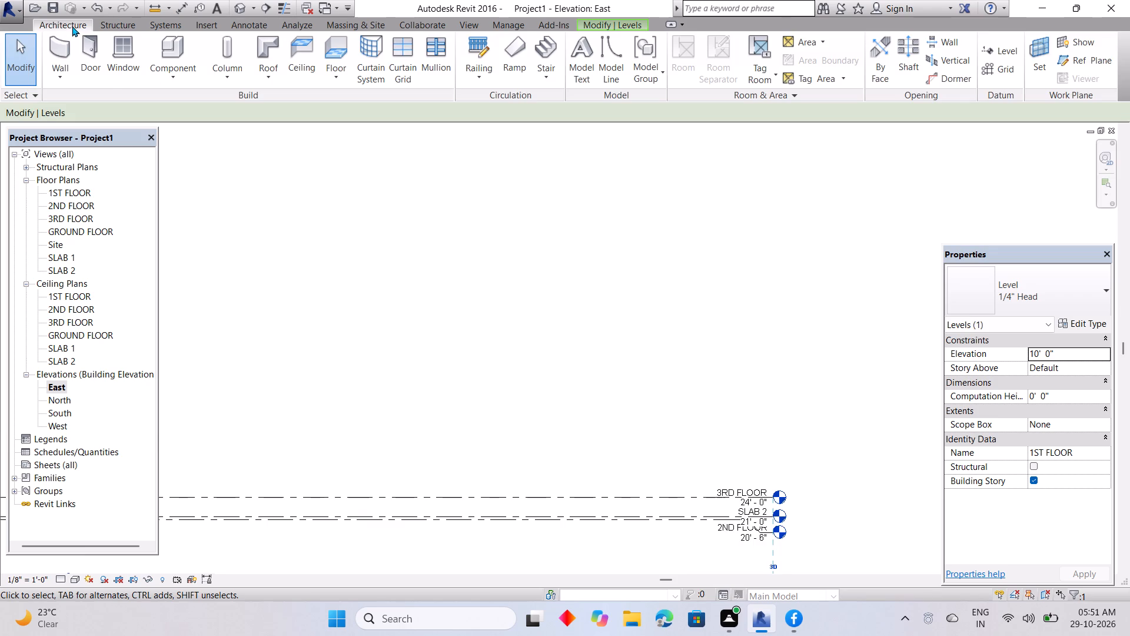
middle_click_drag(72, 26, 298, 262)
middle_click_drag(412, 347, 547, 144)
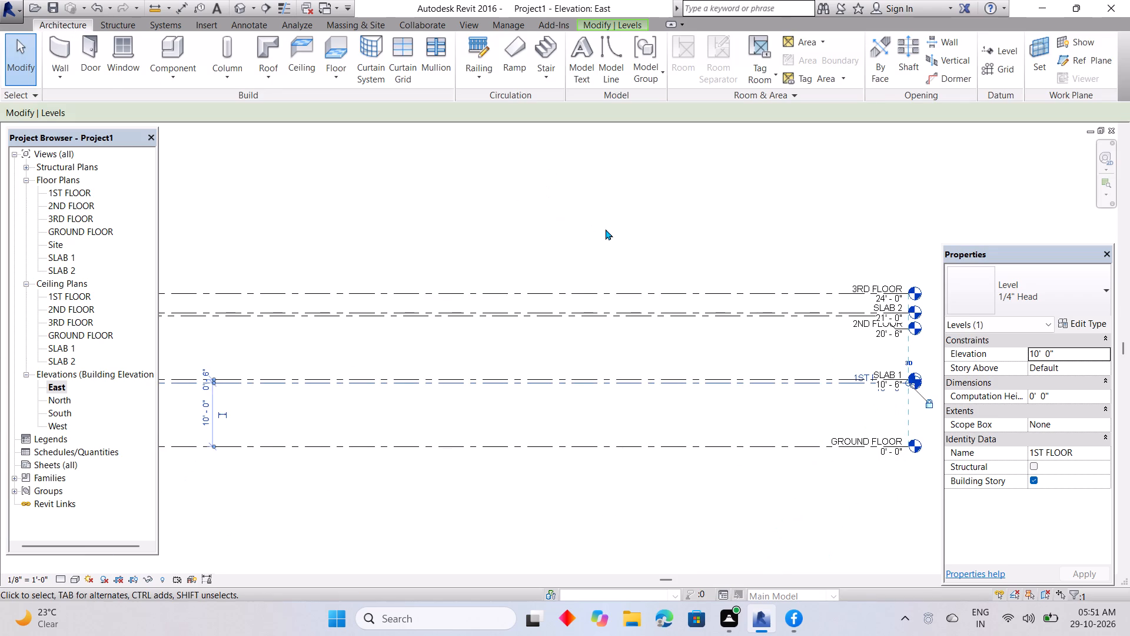
key("Escape")
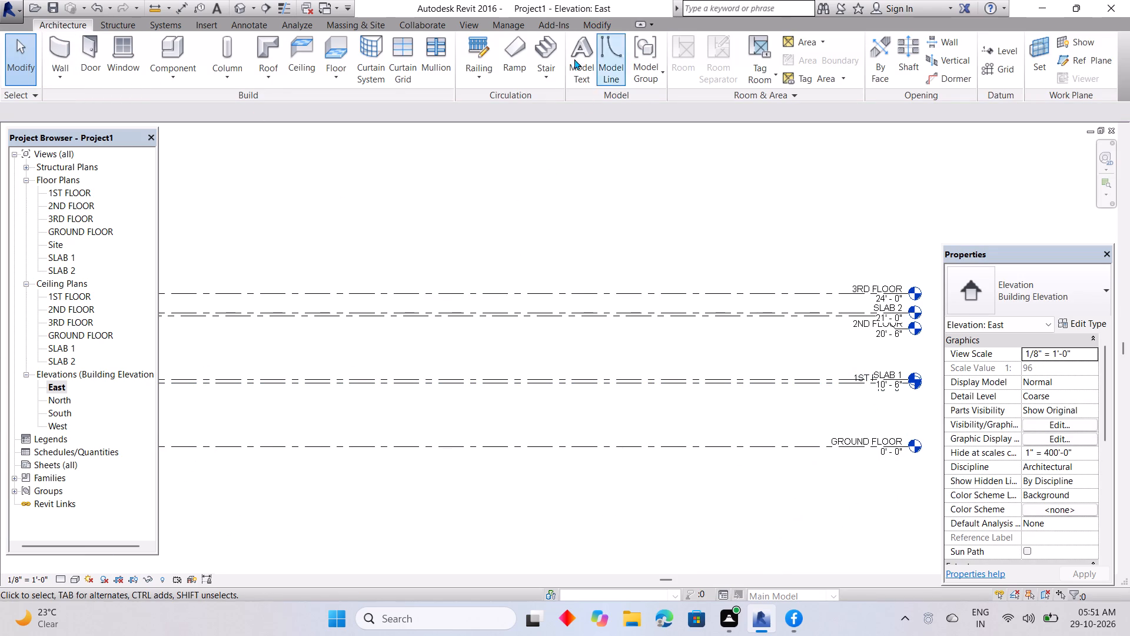
Open the GROUND FLOOR floor plan view.
double_click(96, 233)
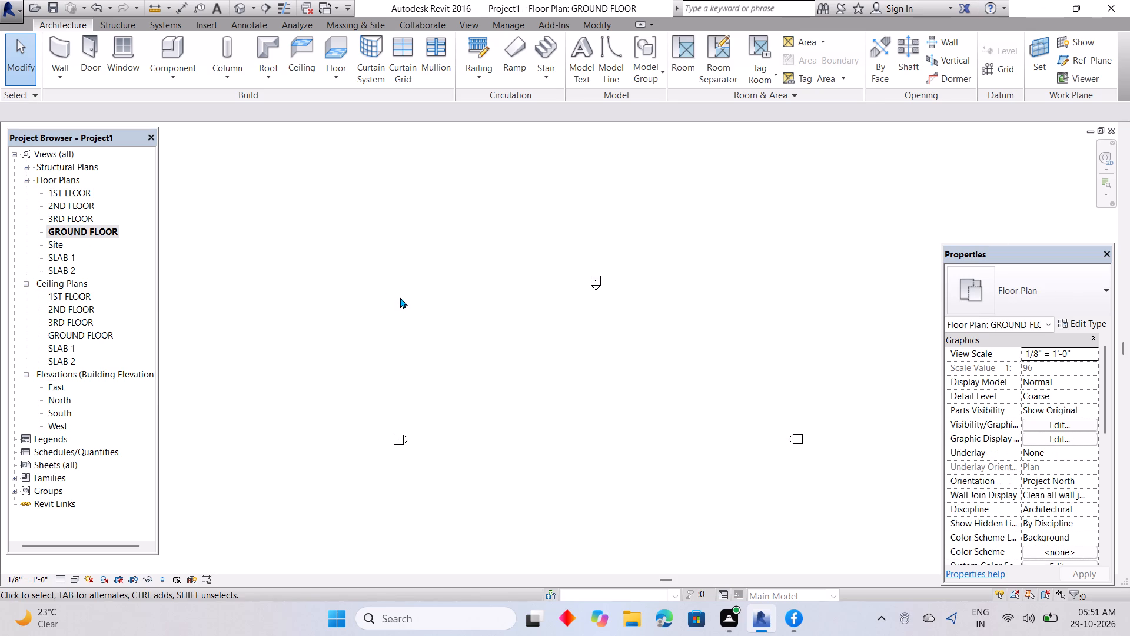
middle_click_drag(400, 297, 235, 250)
middle_click_drag(442, 336, 528, 258)
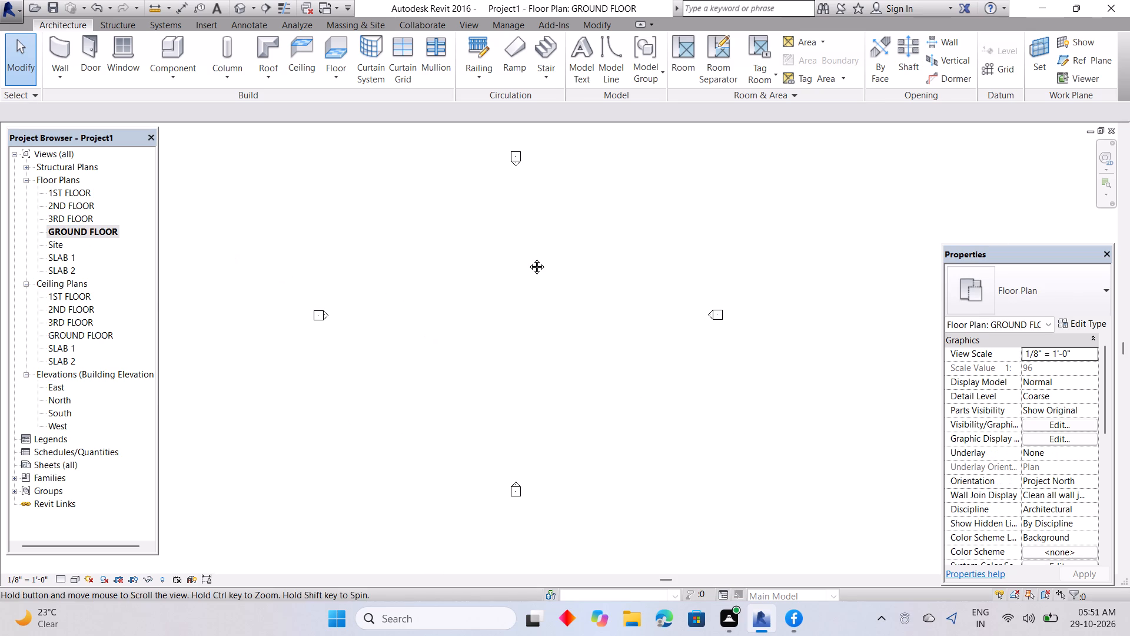
middle_click_drag(528, 258, 527, 259)
Draw a rectangle of Generic - 8" walls, about 40' wide by 36' deep, between the elevation markers.
left_click(59, 40)
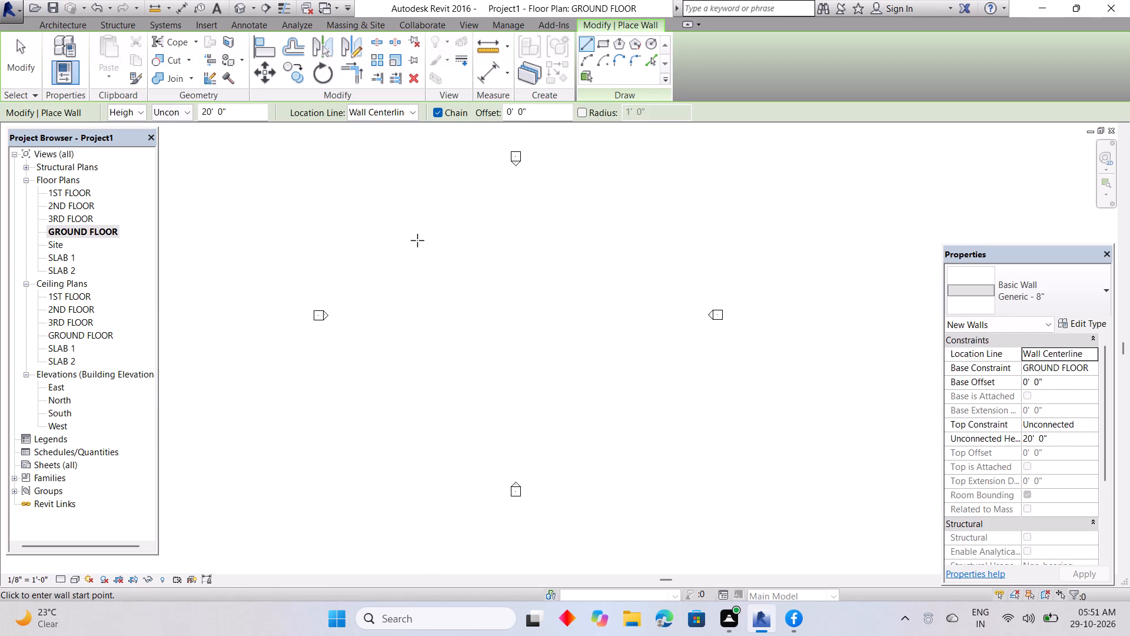
left_click(603, 45)
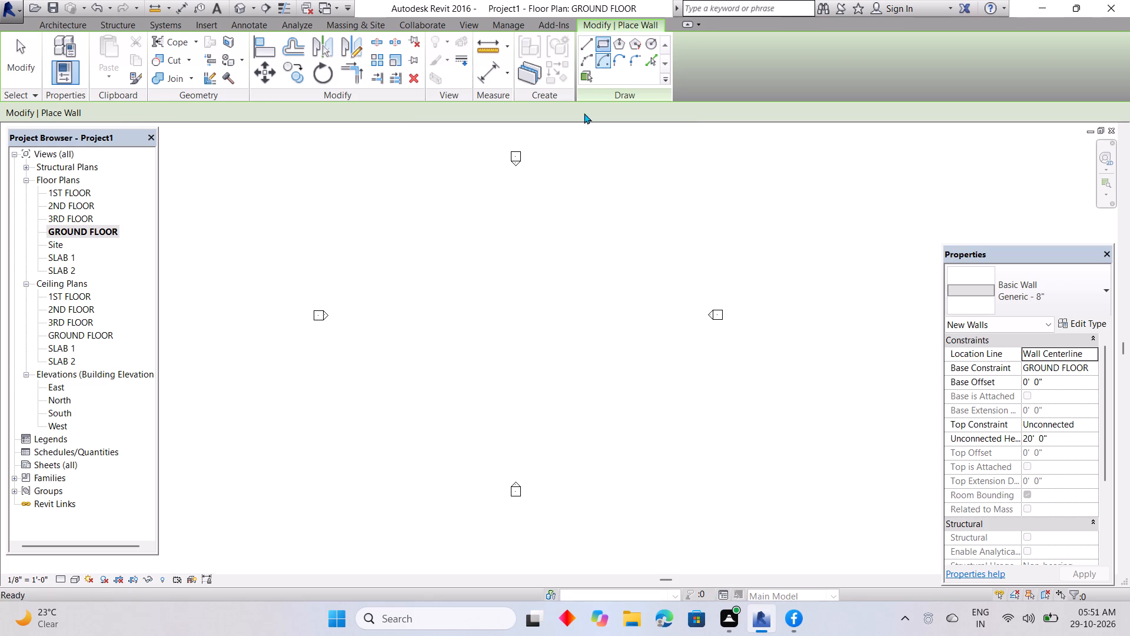
left_click(424, 226)
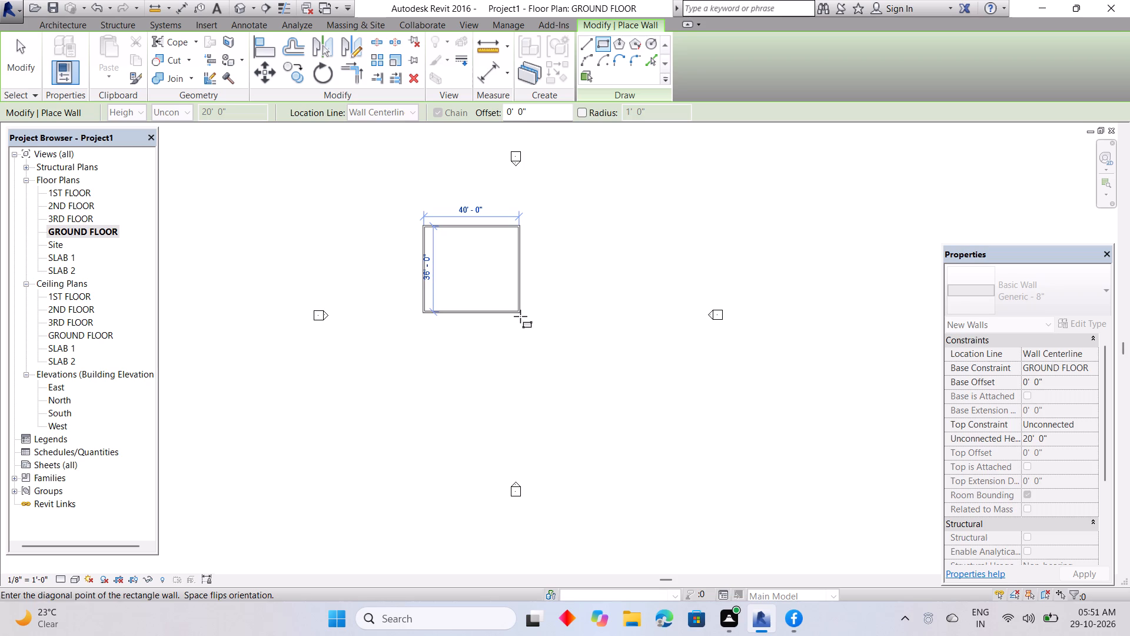
left_click(520, 316)
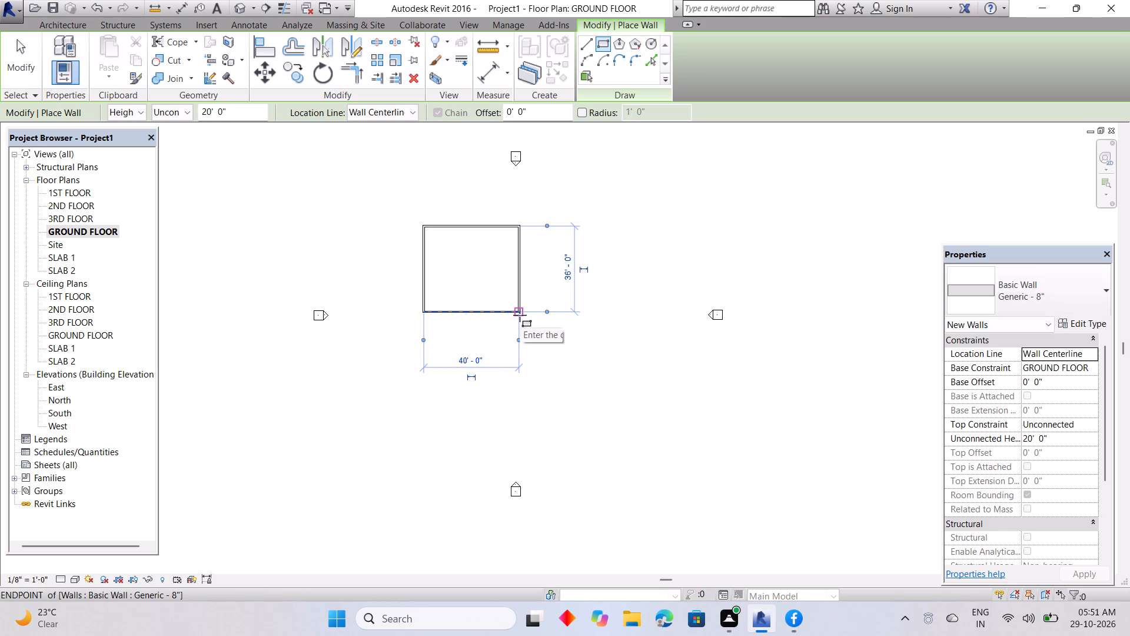
key("Escape")
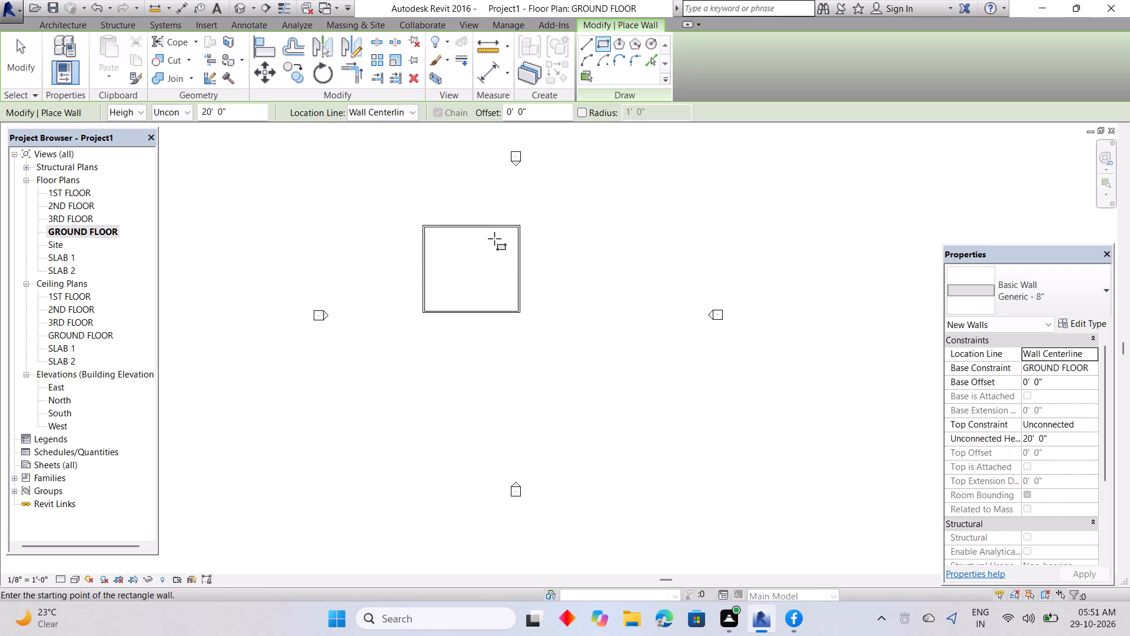
key("Escape")
key("Escape")
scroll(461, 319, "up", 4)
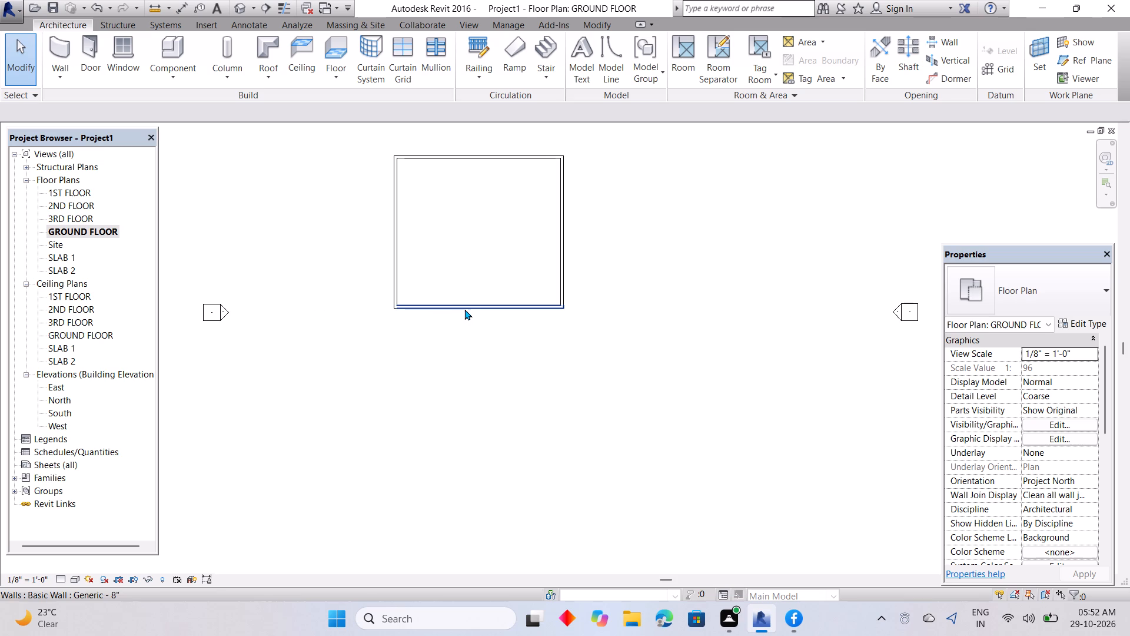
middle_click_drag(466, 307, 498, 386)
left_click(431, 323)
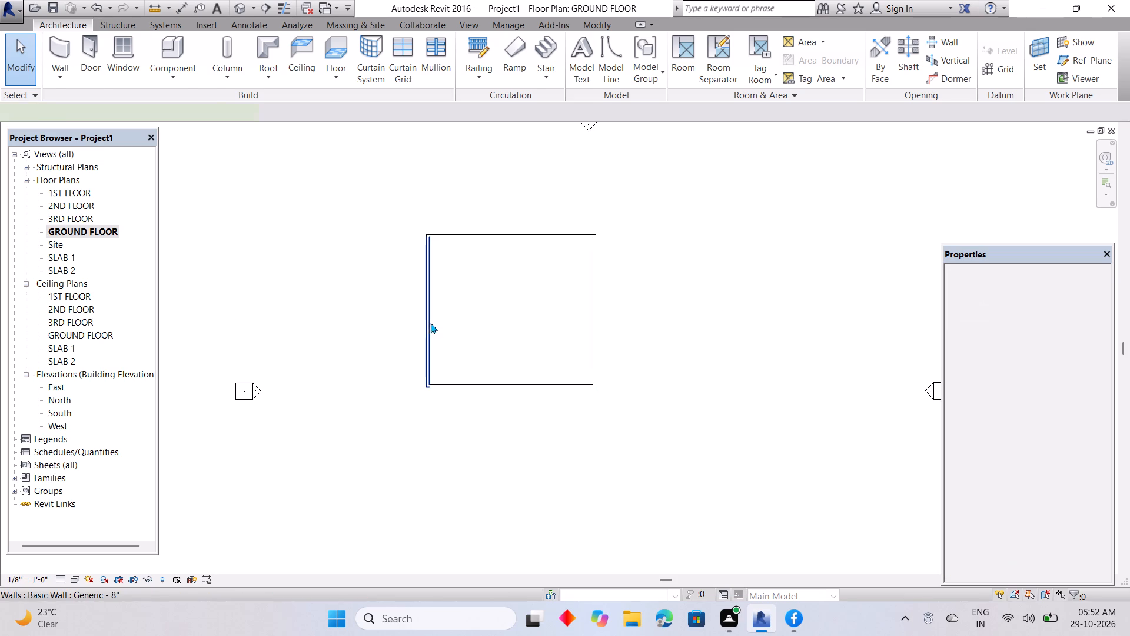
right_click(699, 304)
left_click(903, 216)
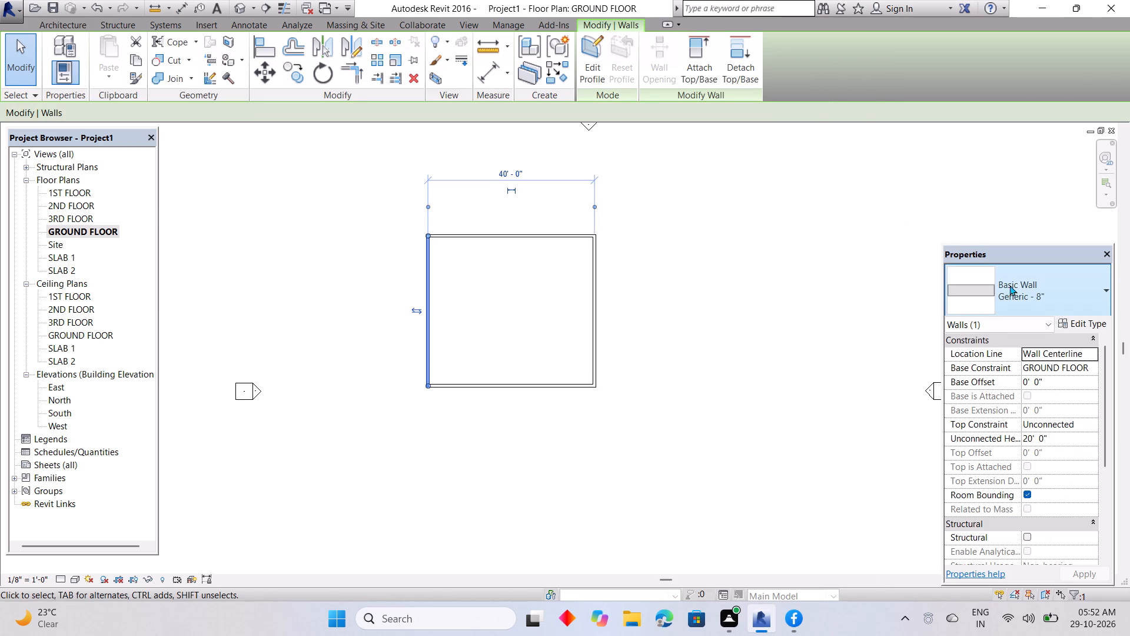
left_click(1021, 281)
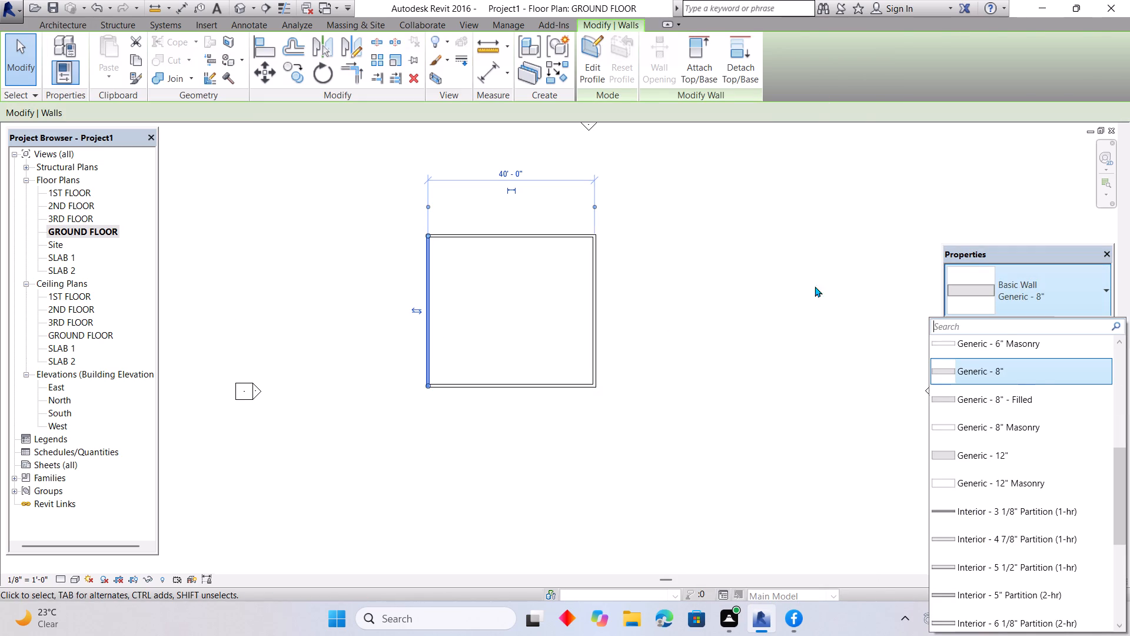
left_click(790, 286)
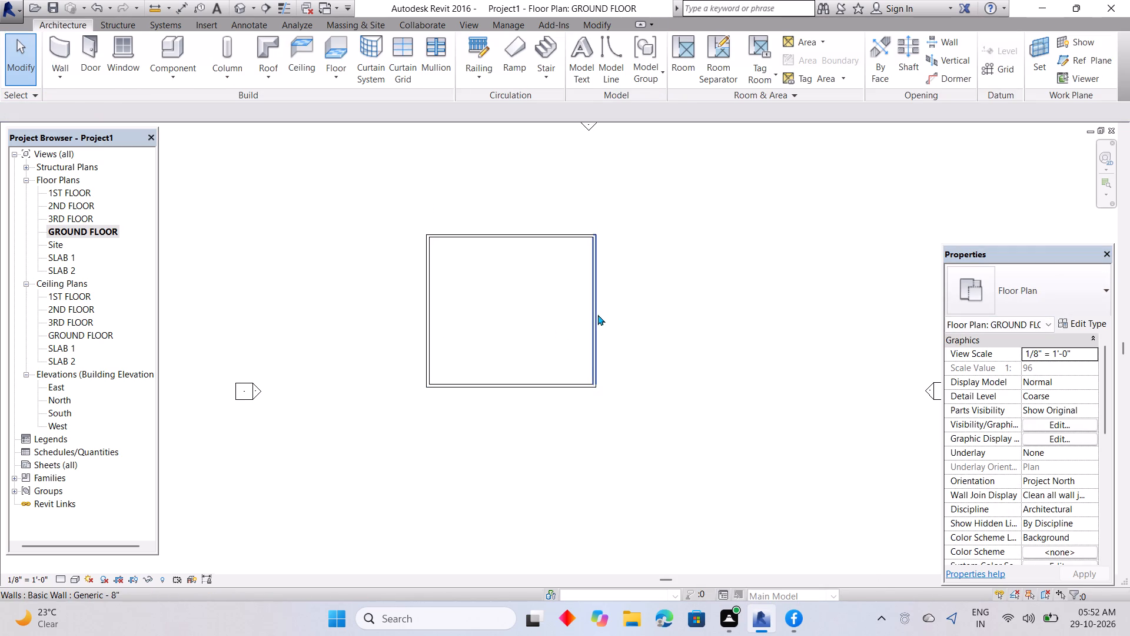
Duplicate the east wall's Generic - 8" type under the name OTR WALL.
left_click(596, 316)
left_click(1072, 325)
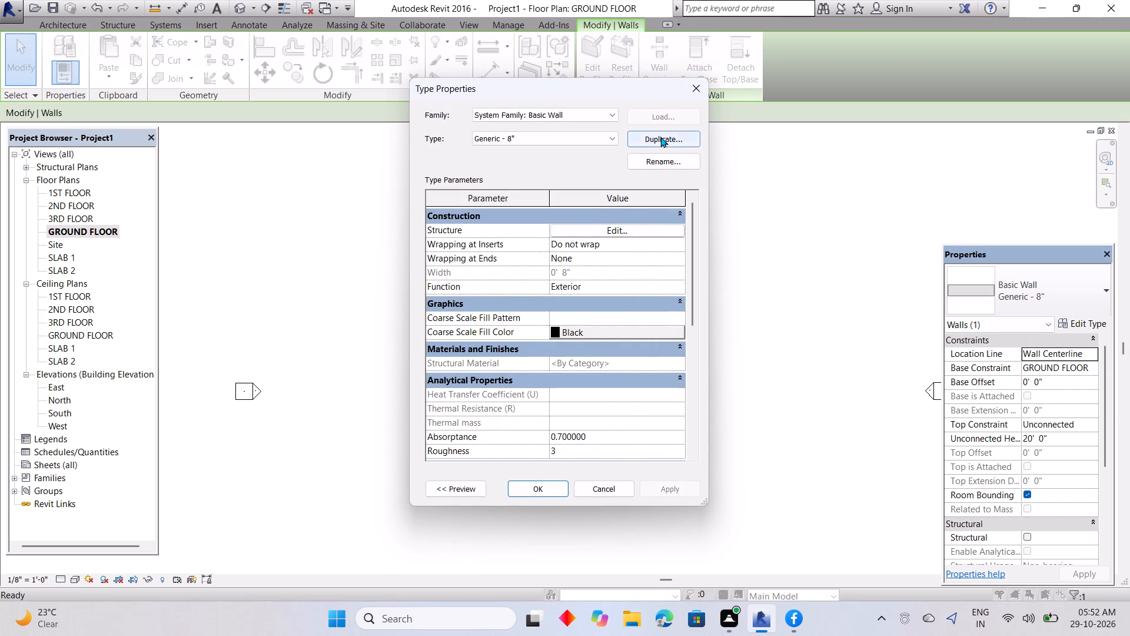
left_click(660, 135)
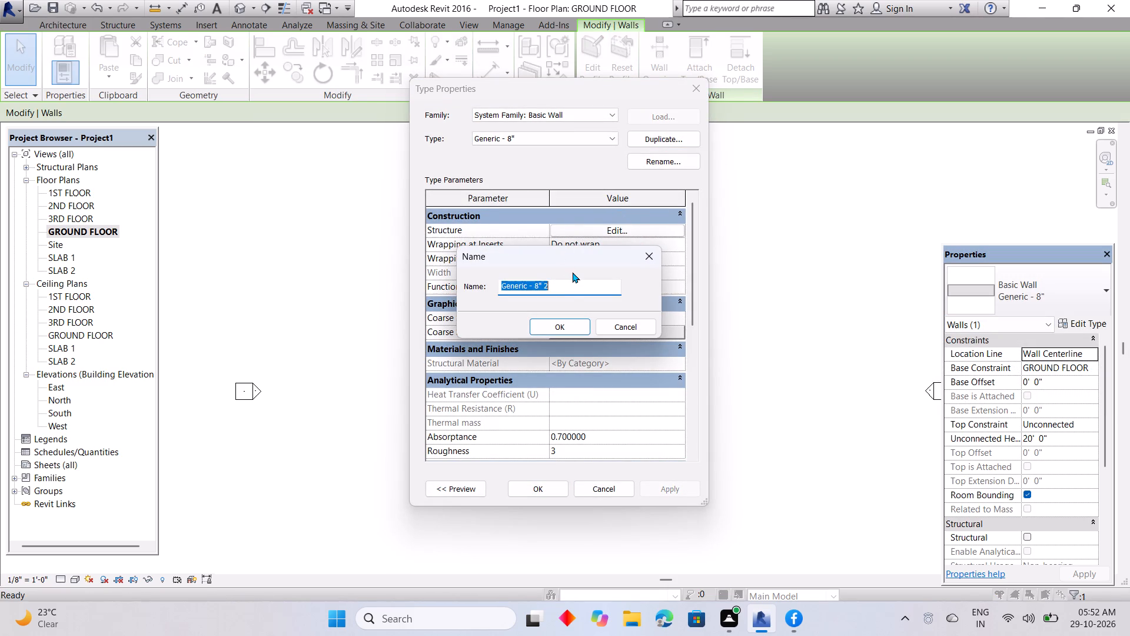
key("BackSpace")
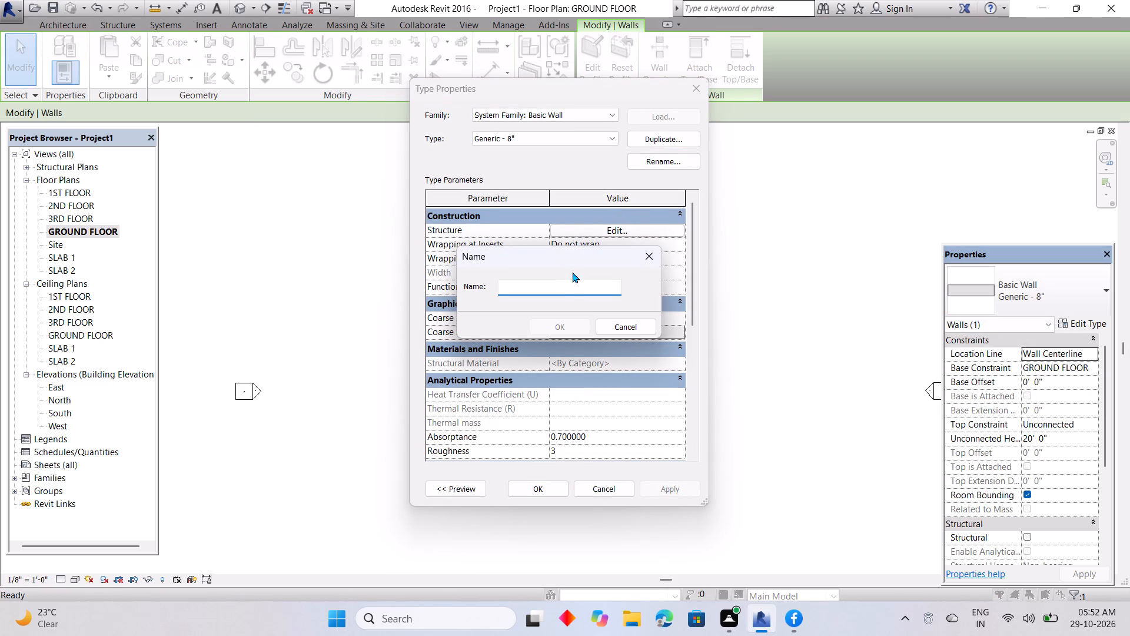
type("OTR")
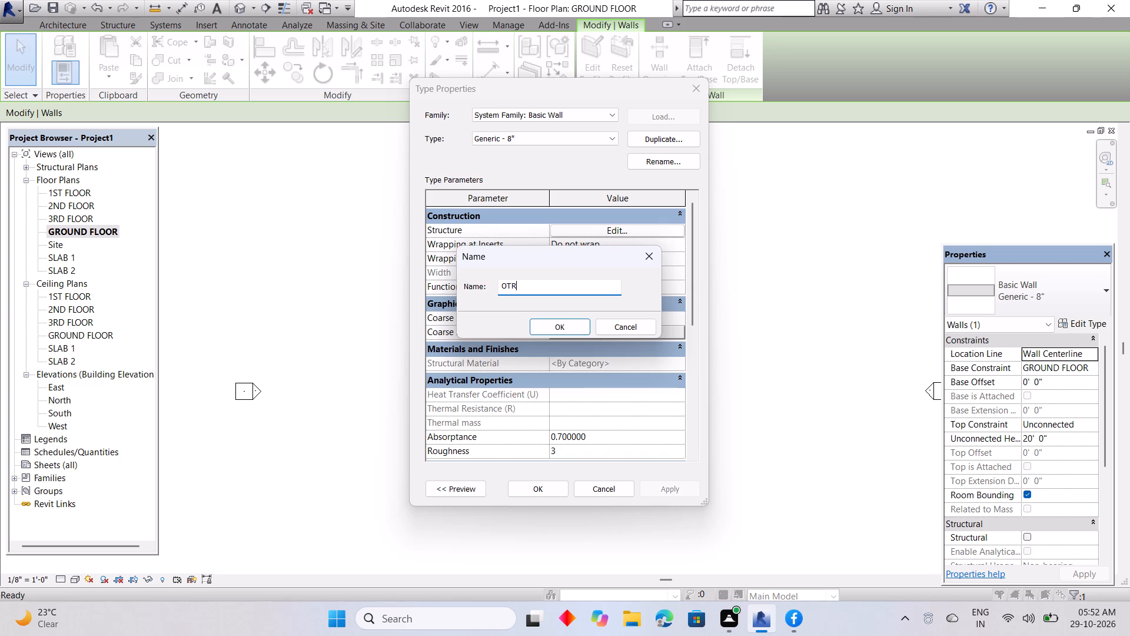
key("space")
type("WALL")
left_click(545, 323)
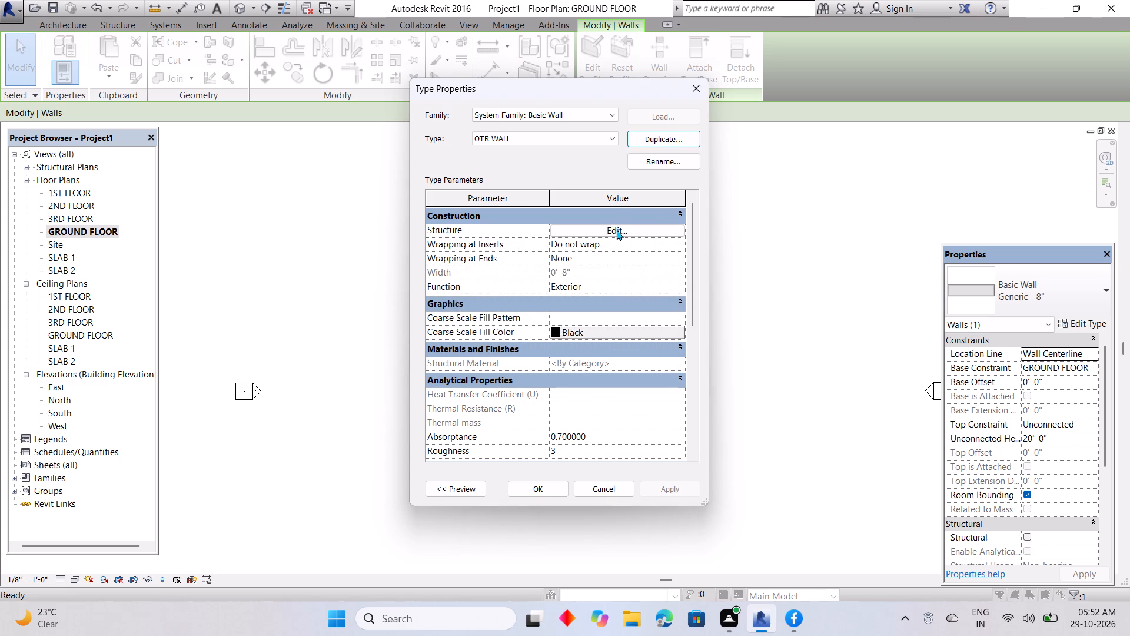
Set the structure layer thickness of the OTR WALL type to 0' 9" and apply the type to the east wall.
left_click(616, 230)
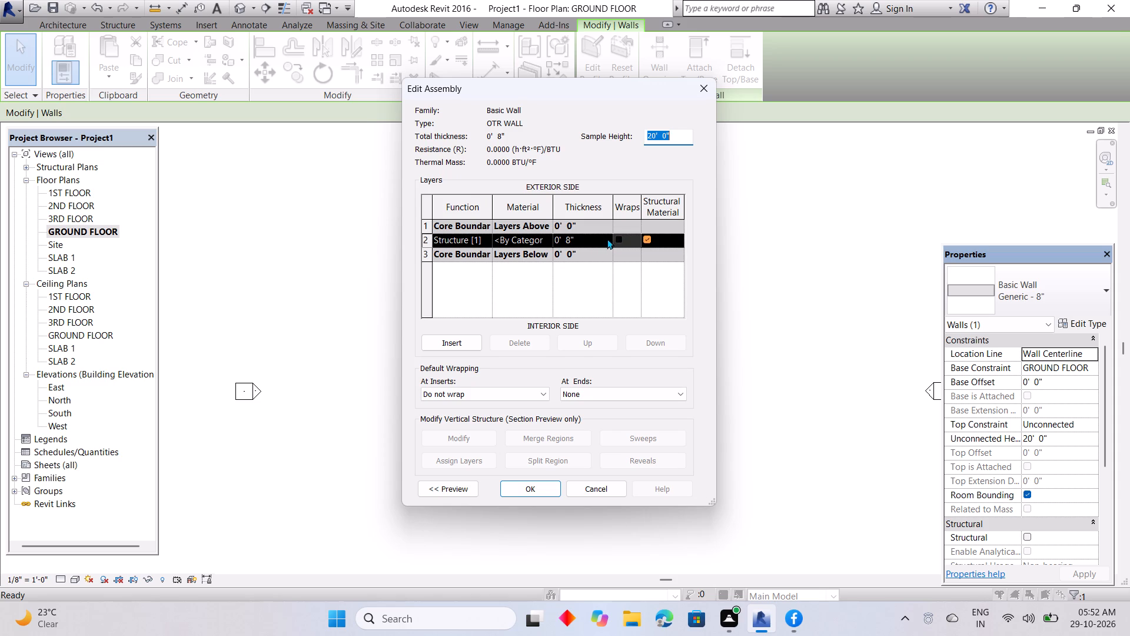
left_click(607, 238)
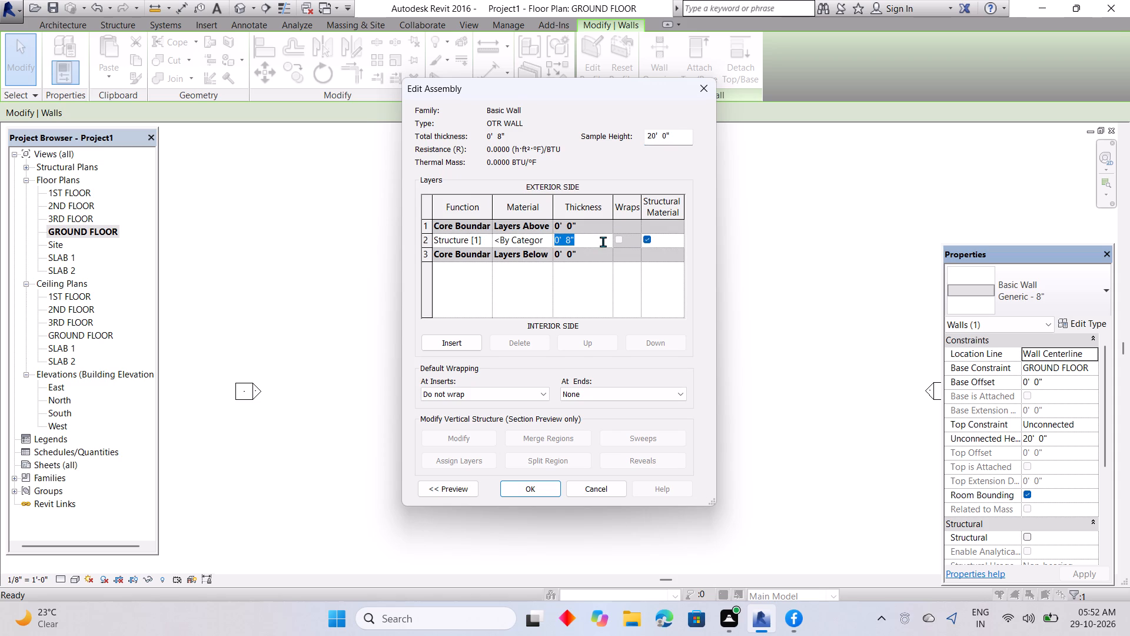
key("BackSpace")
key("0")
key("apostrophe")
key("9")
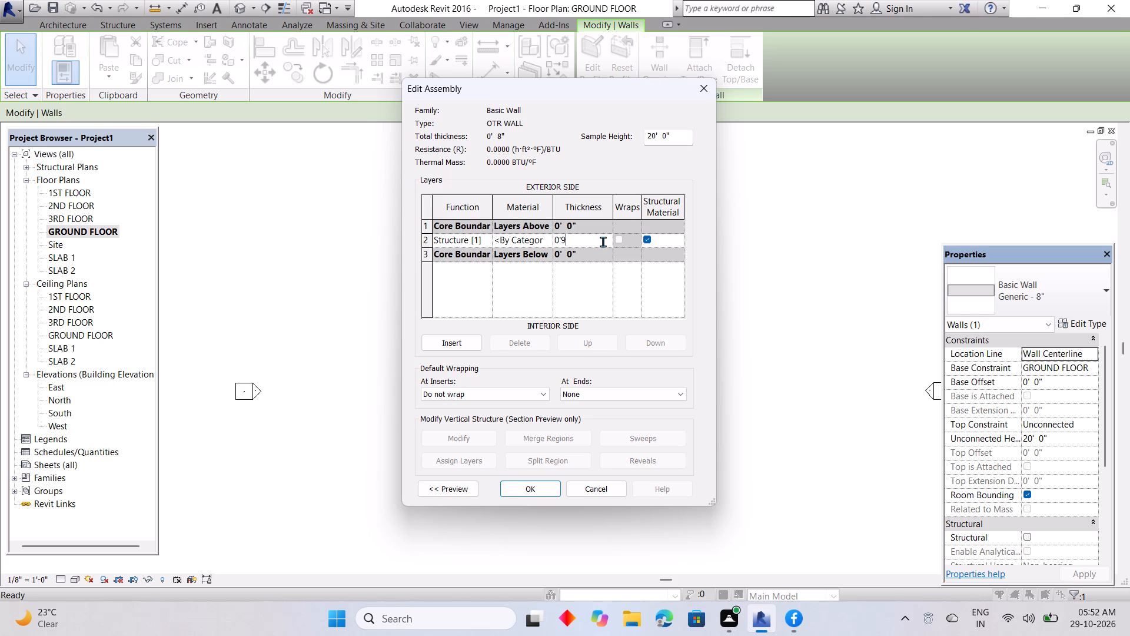
key("Return")
right_click(307, 284)
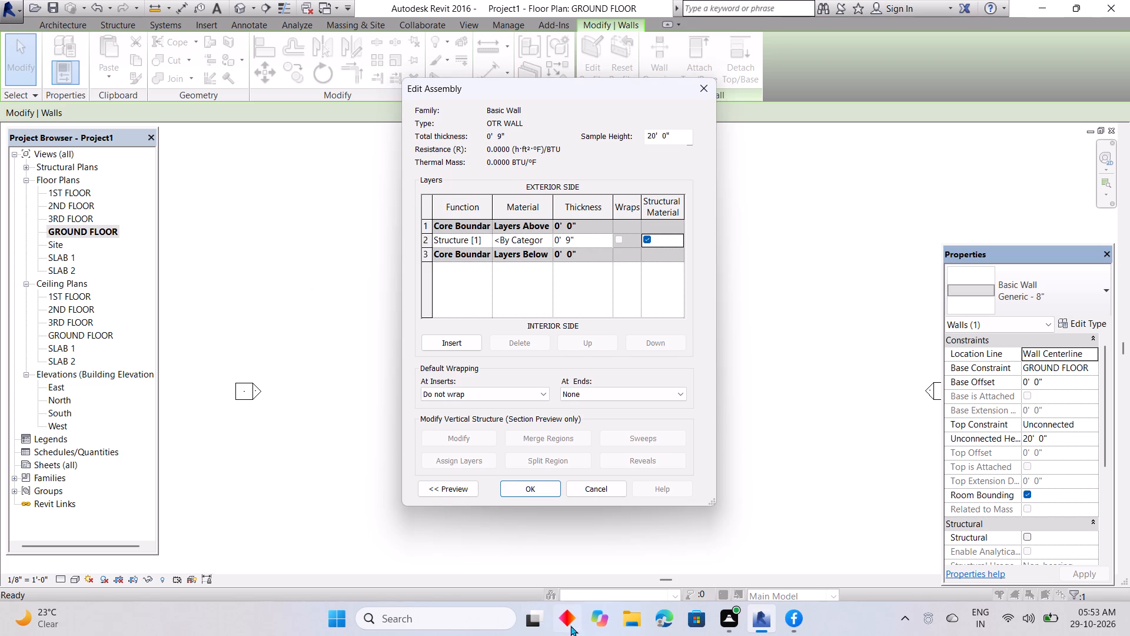
left_click(532, 488)
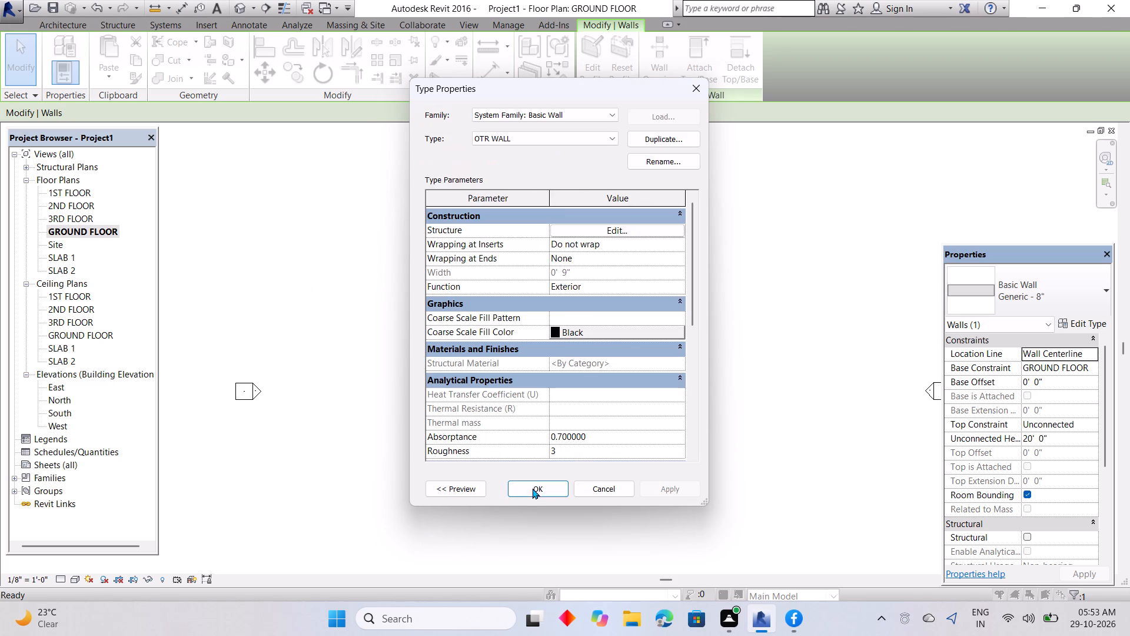
left_click(685, 486)
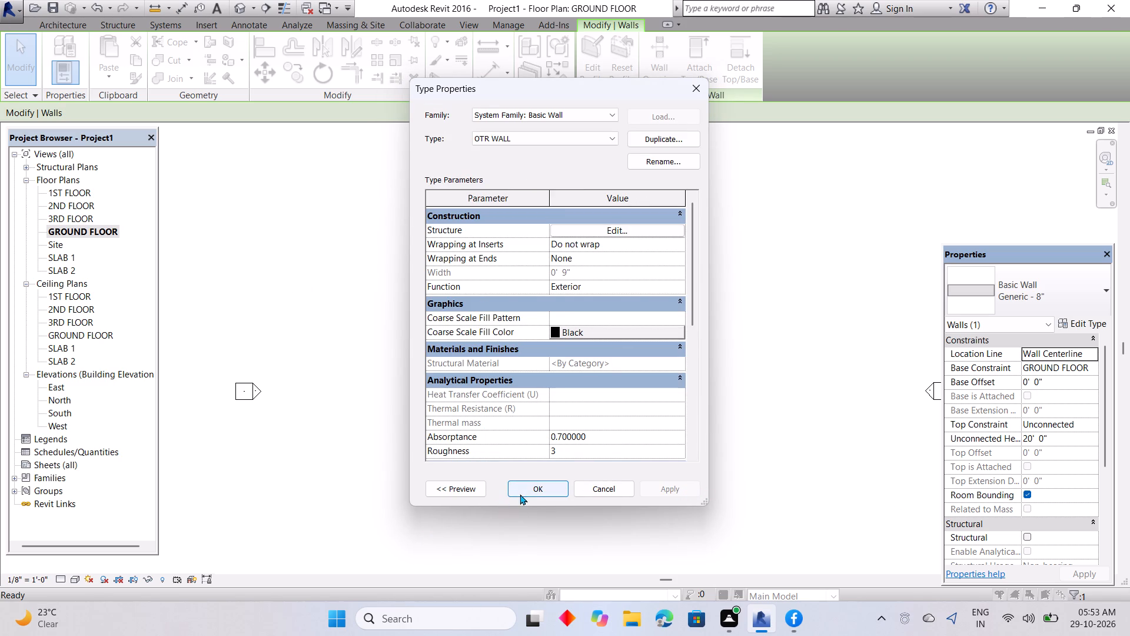
left_click(523, 489)
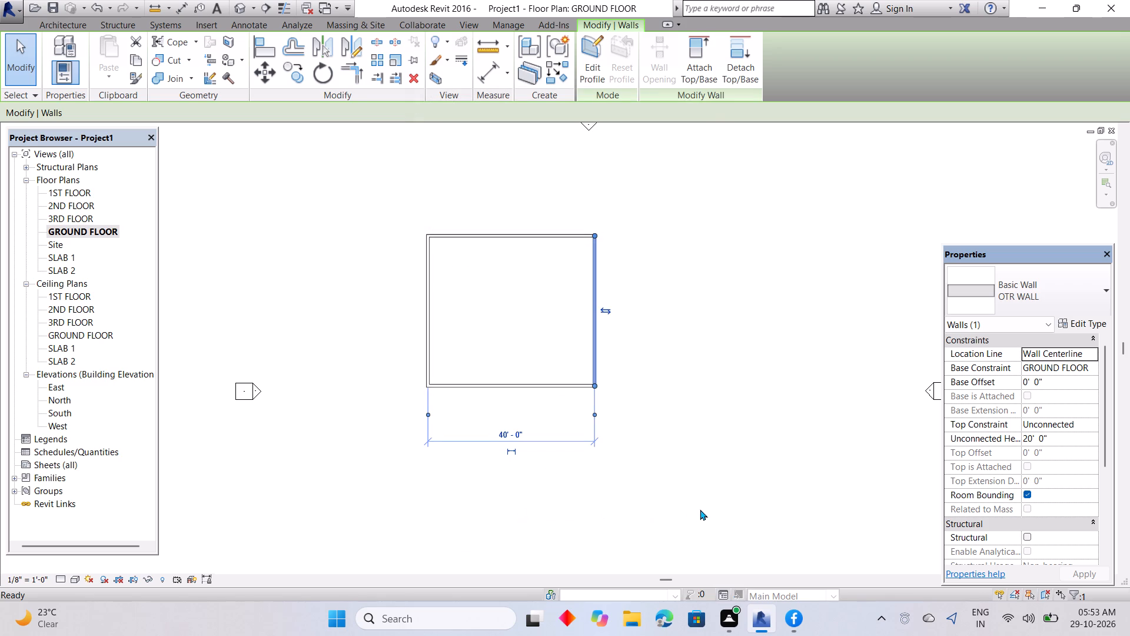
key("Escape")
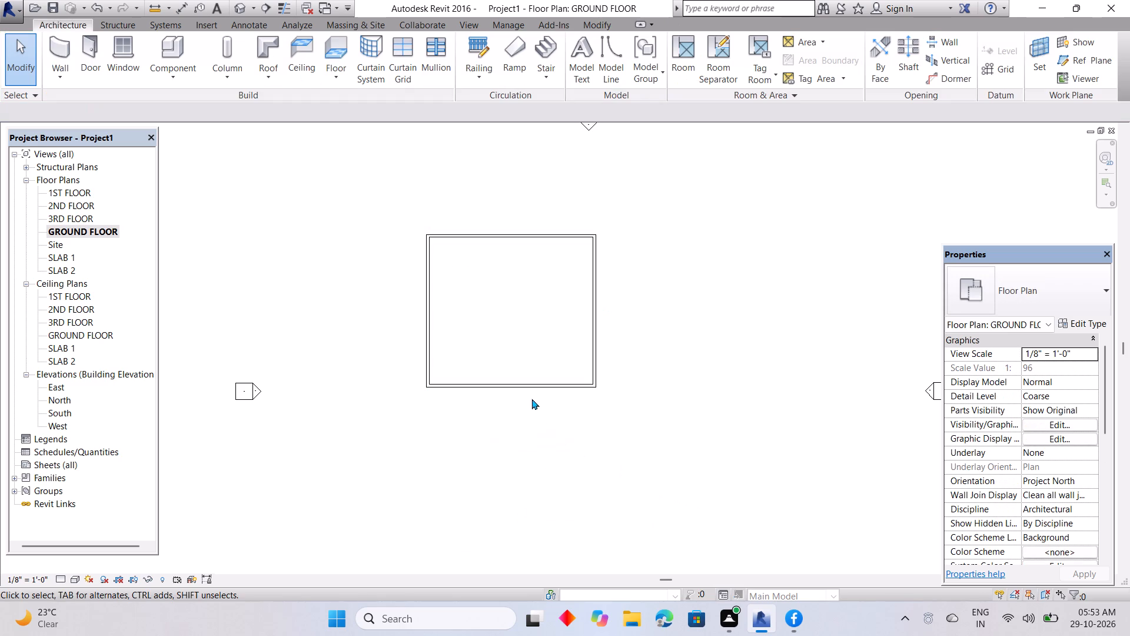
left_click(596, 367)
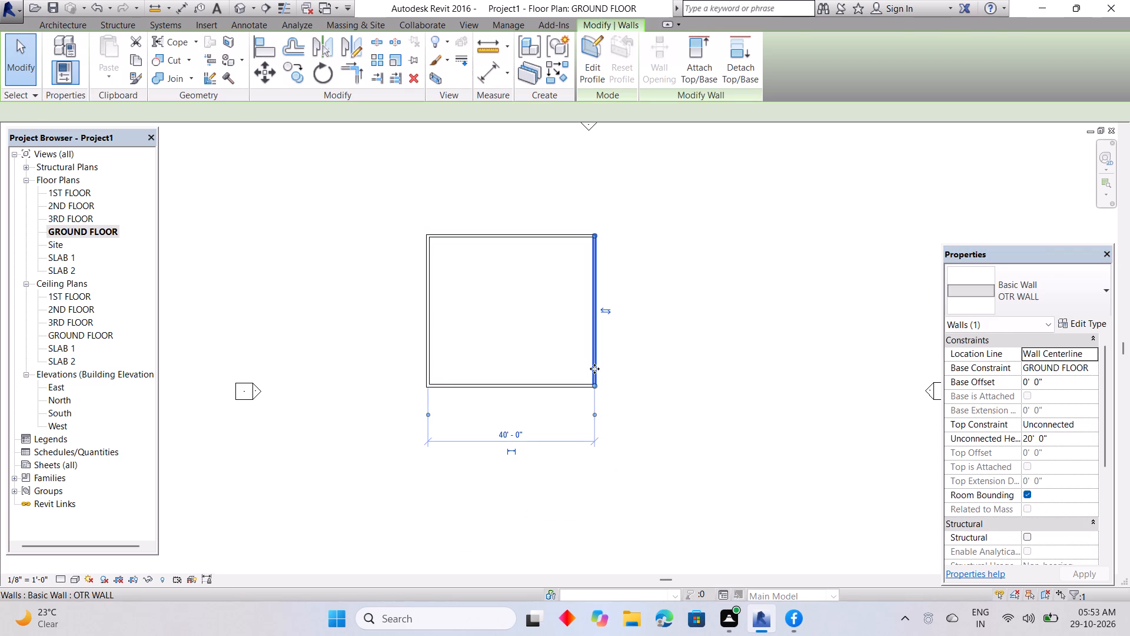
key("Escape")
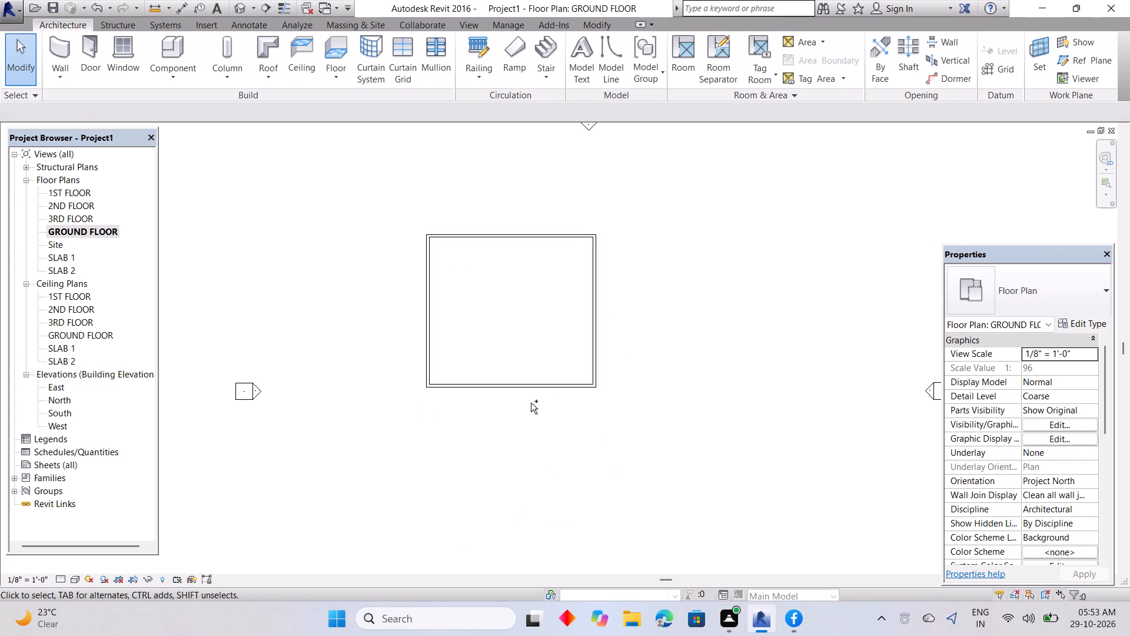
Change the south, west and north walls of the rectangle to the OTR WALL type.
left_click(533, 387, "ctrl")
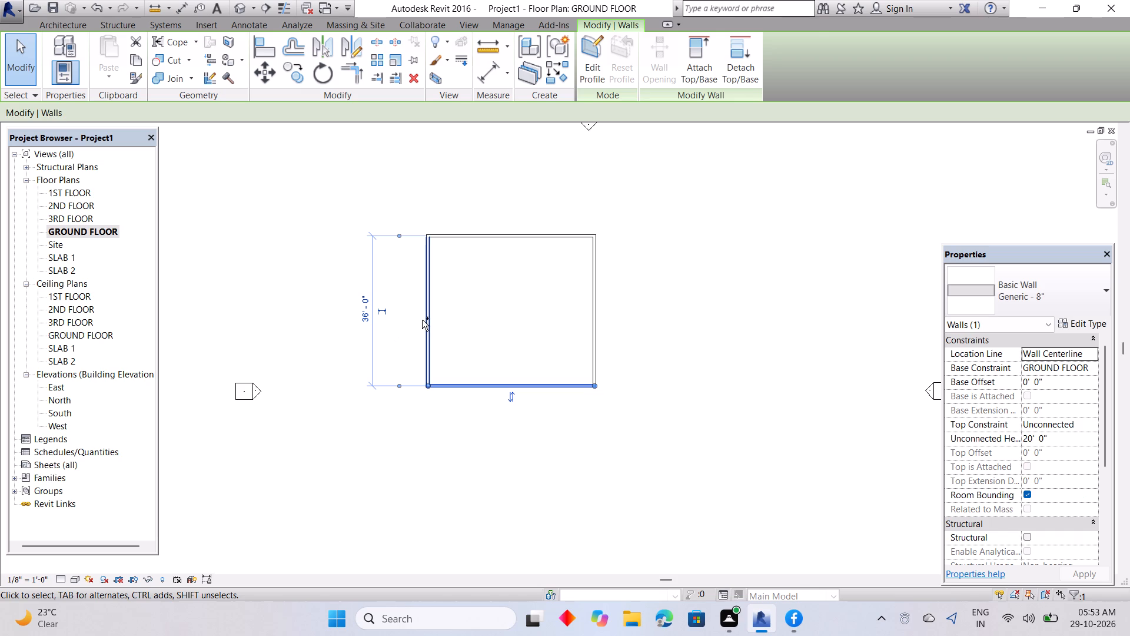
left_click(422, 320, "ctrl")
left_click(476, 231, "ctrl")
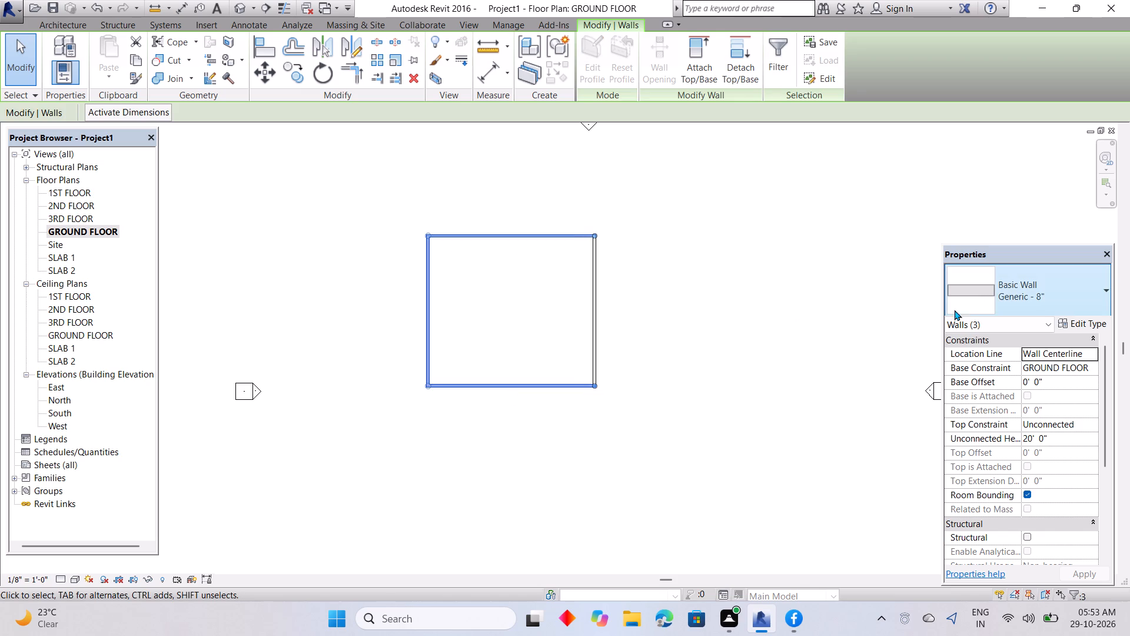
left_click(985, 293)
scroll(1003, 560, "down", 2)
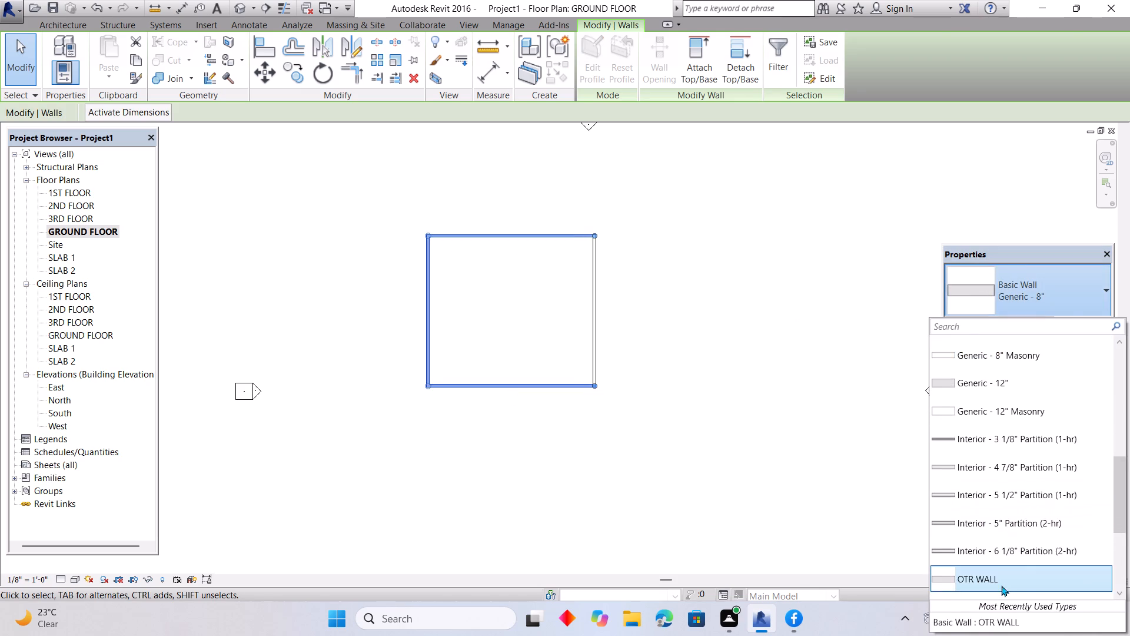
left_click(1001, 585)
left_click(776, 563)
key("Escape")
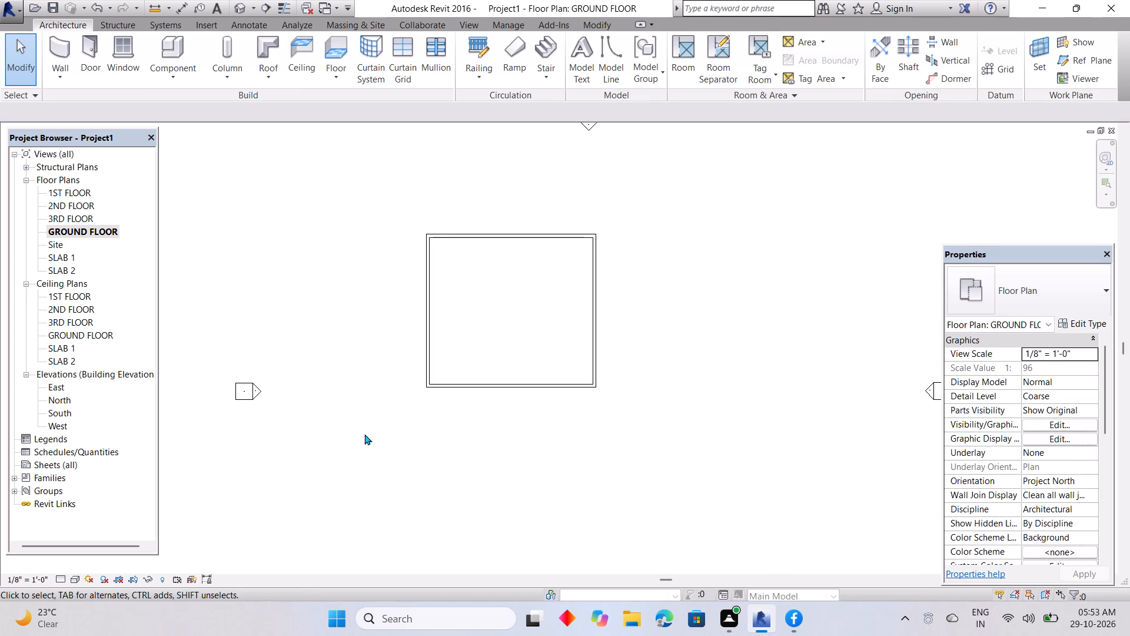
Create a Generic - 12" architectural floor in the SLAB 1 plan, its rectangular boundary about 40' 9" by 47' 8" extending south beyond the walls.
middle_click_drag(364, 434, 514, 457)
middle_click_drag(710, 427, 526, 454)
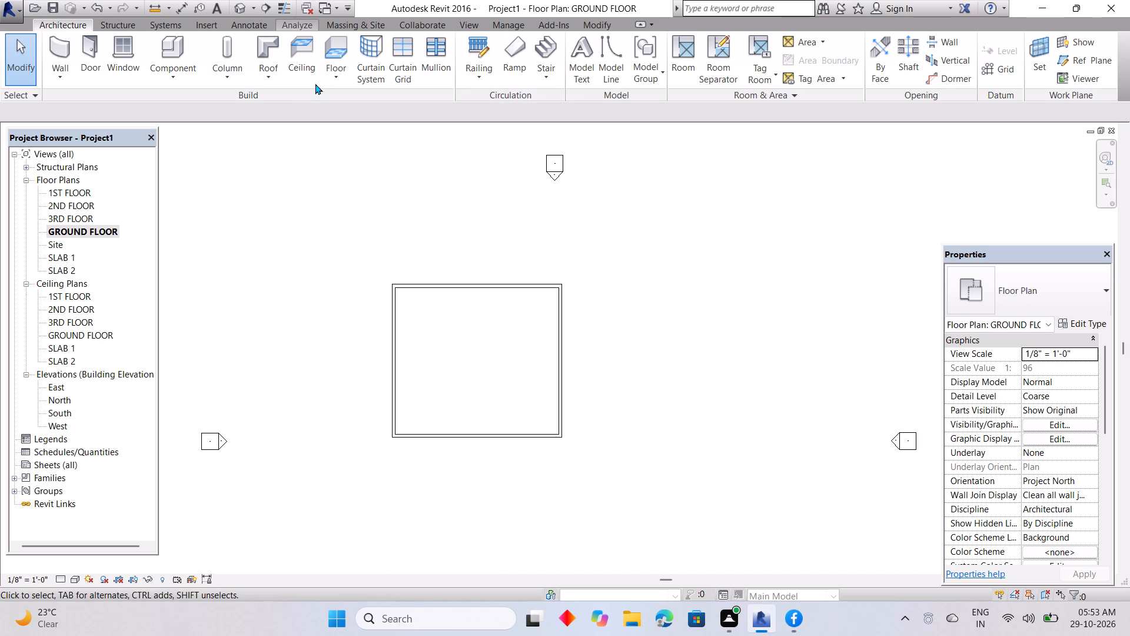
left_click(327, 72)
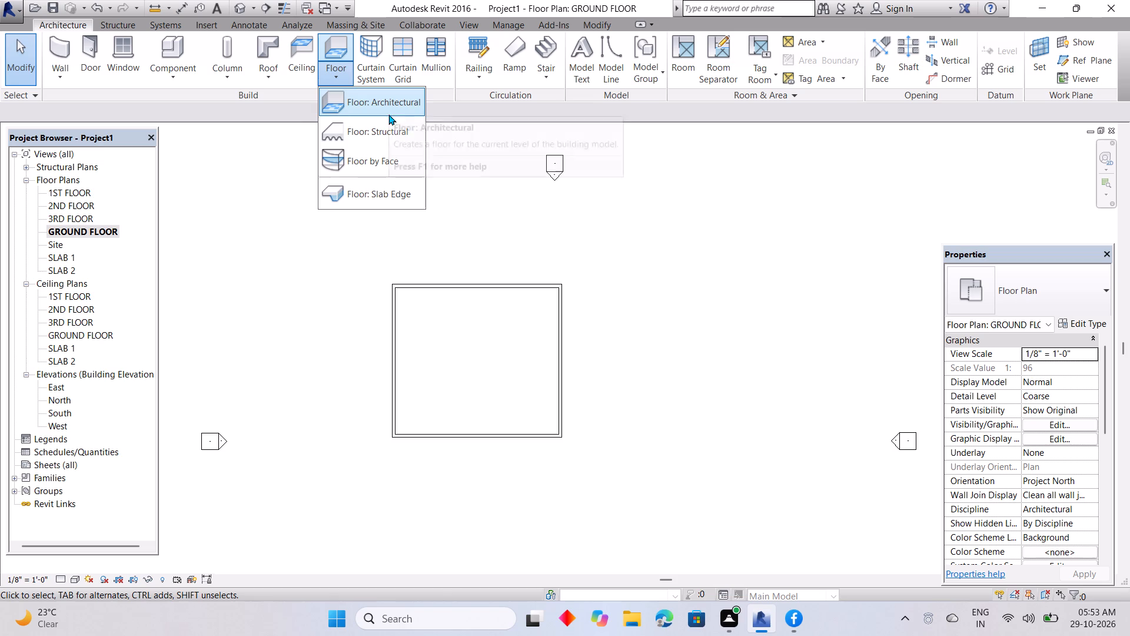
left_click(387, 105)
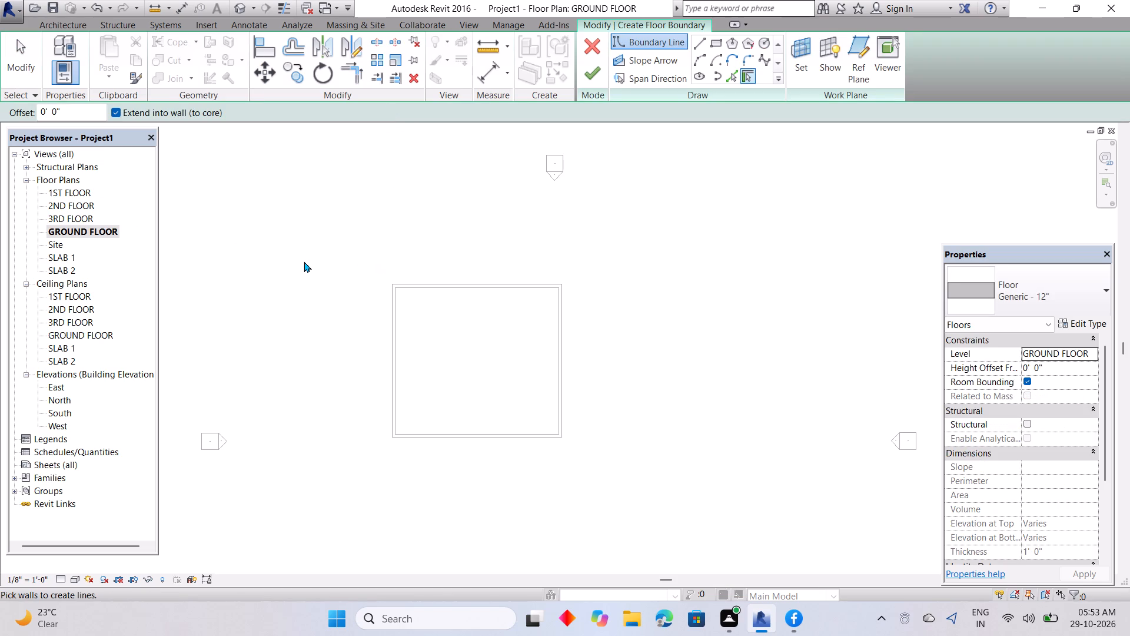
left_click(53, 251)
left_click(53, 251)
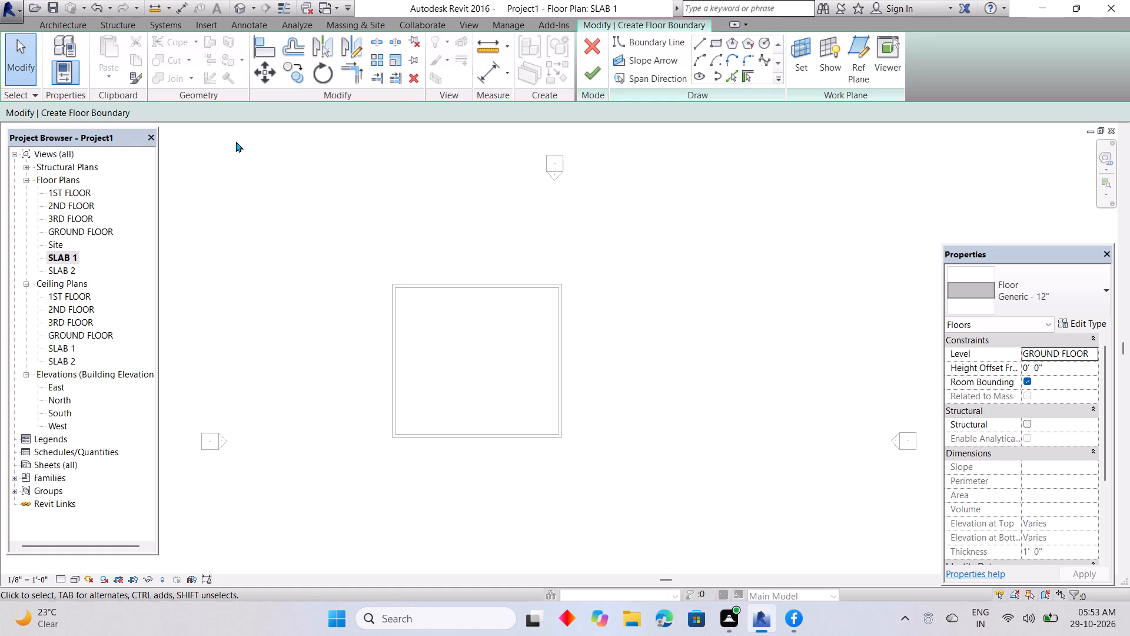
left_click(713, 41)
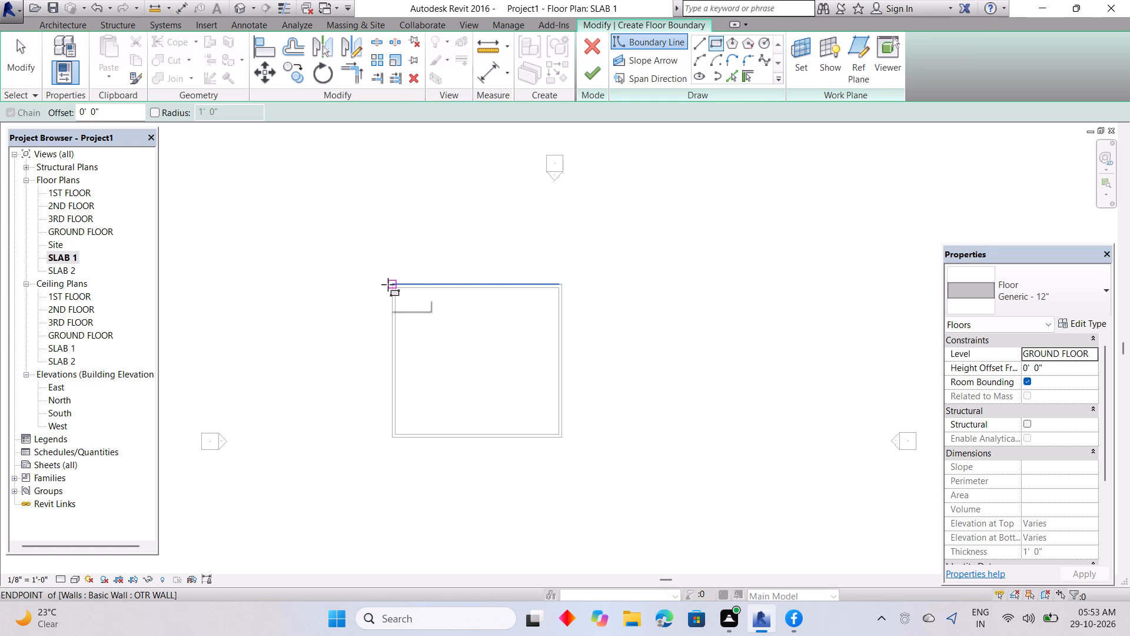
left_click(393, 283)
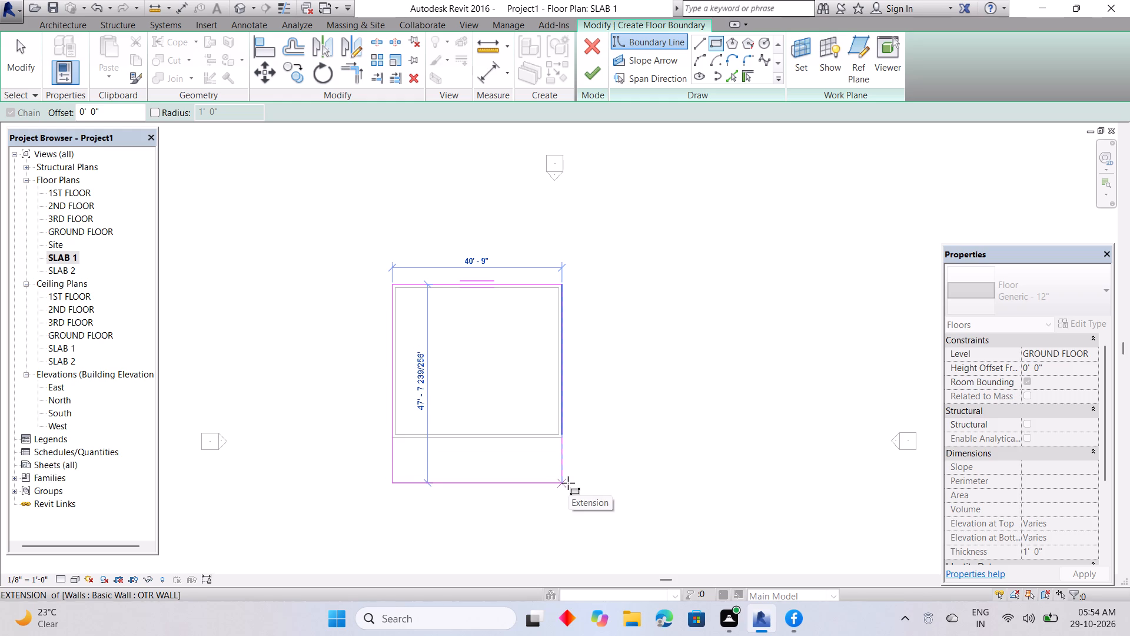
left_click(568, 483)
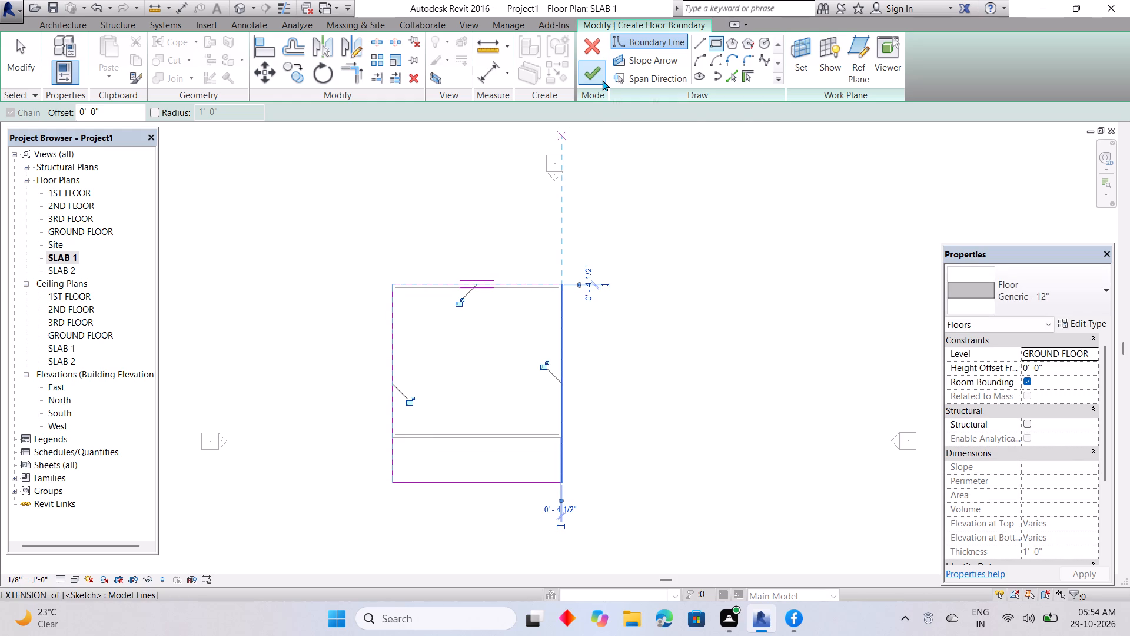
left_click(602, 80)
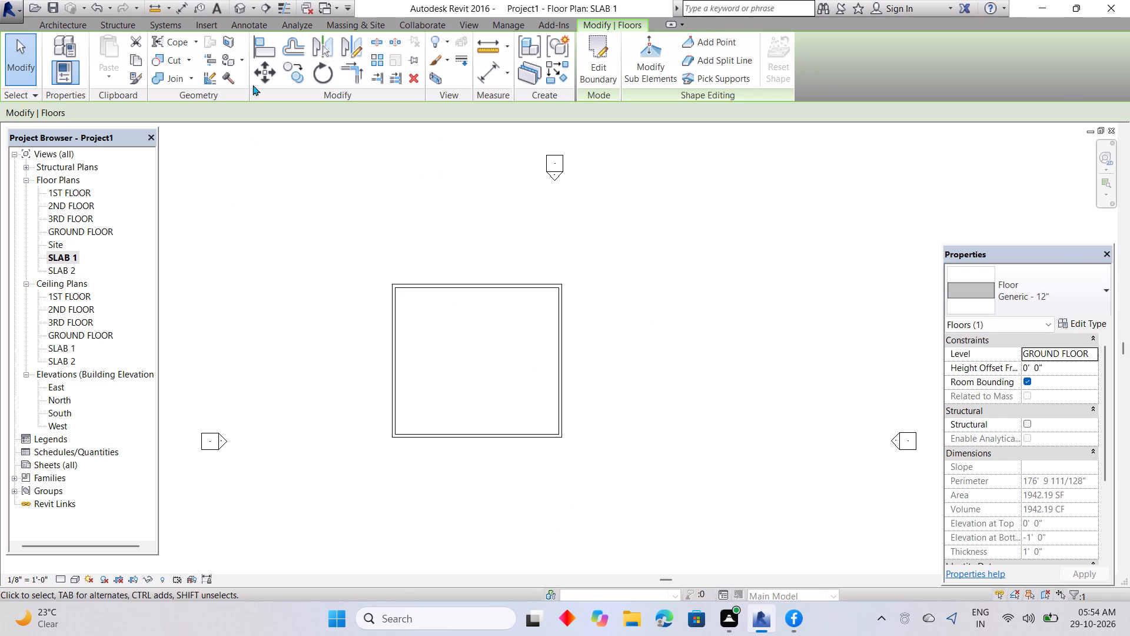
Open the default 3D view and examine the walls and floor slab from several sides.
left_click(240, 9)
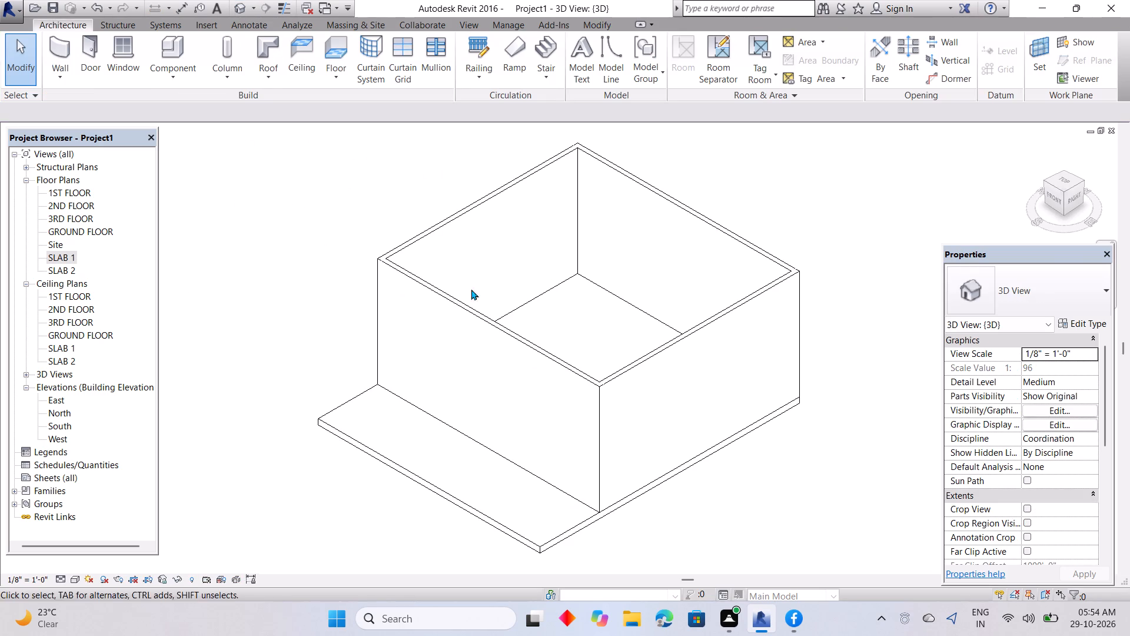
middle_click_drag(500, 416, 630, 411, "shift")
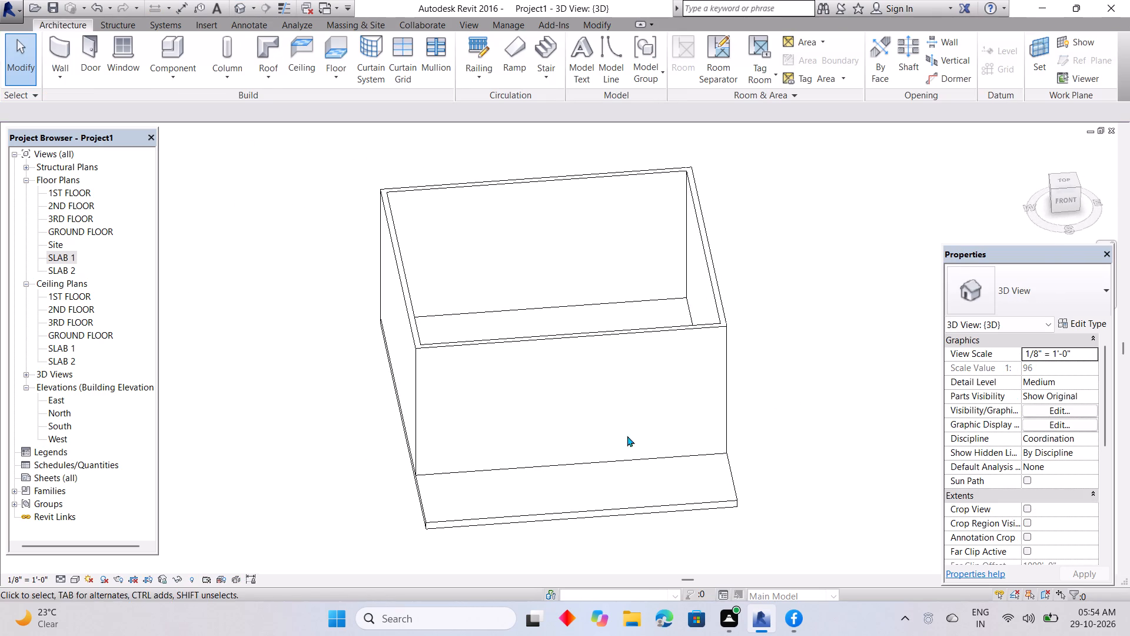
middle_click_drag(626, 435, 586, 307, "shift")
middle_click_drag(514, 406, 546, 402, "shift")
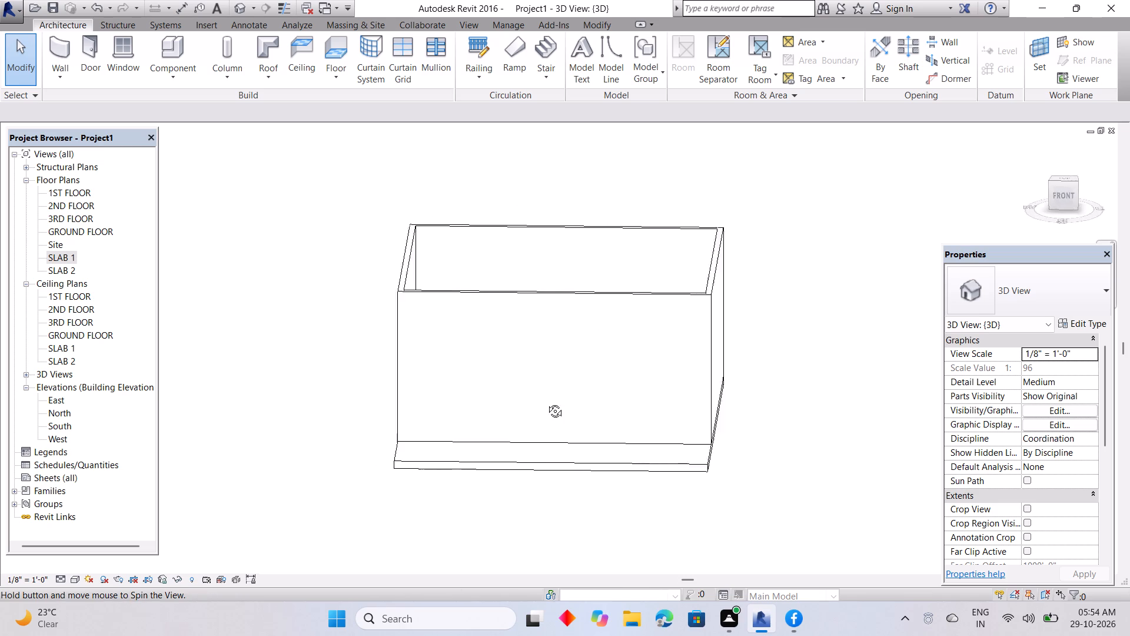
middle_click_drag(546, 402, 746, 357, "shift")
middle_click_drag(746, 361, 693, 404, "shift")
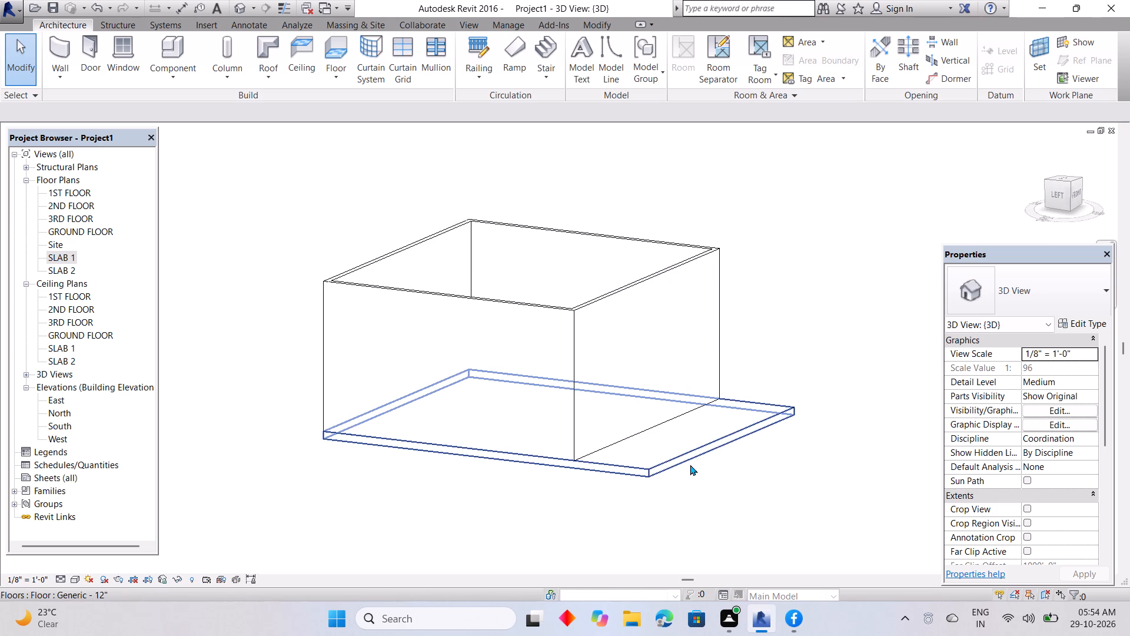
Inspect the floor slab's Generic - 12" type properties and its layer structure without changing them.
left_click(689, 462)
left_click(1032, 273)
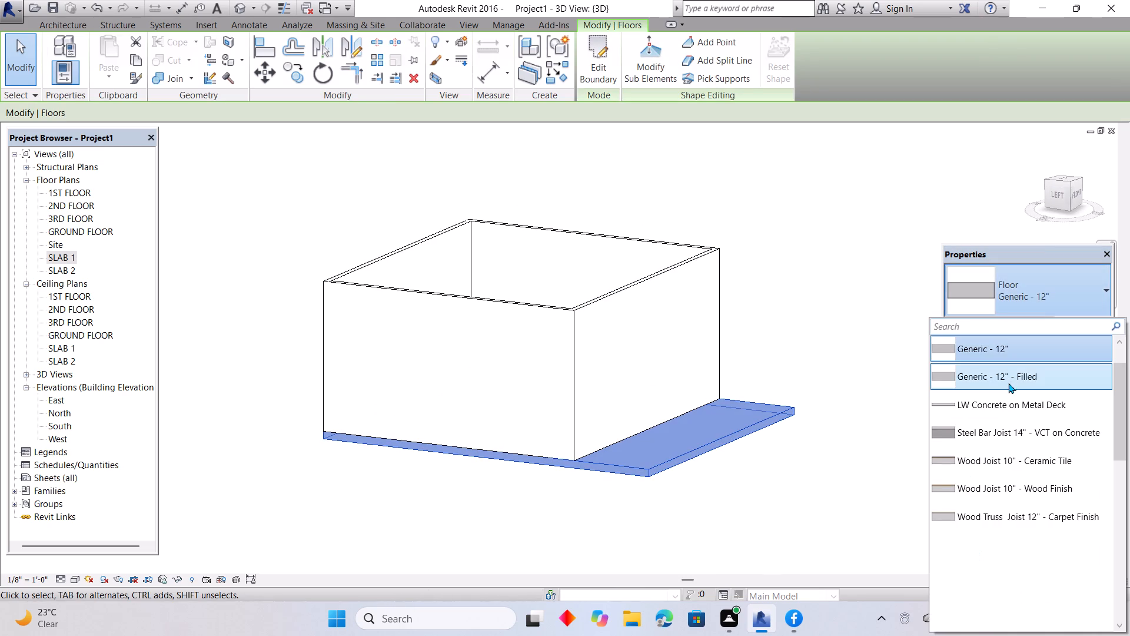
left_click(839, 323)
left_click(1038, 267)
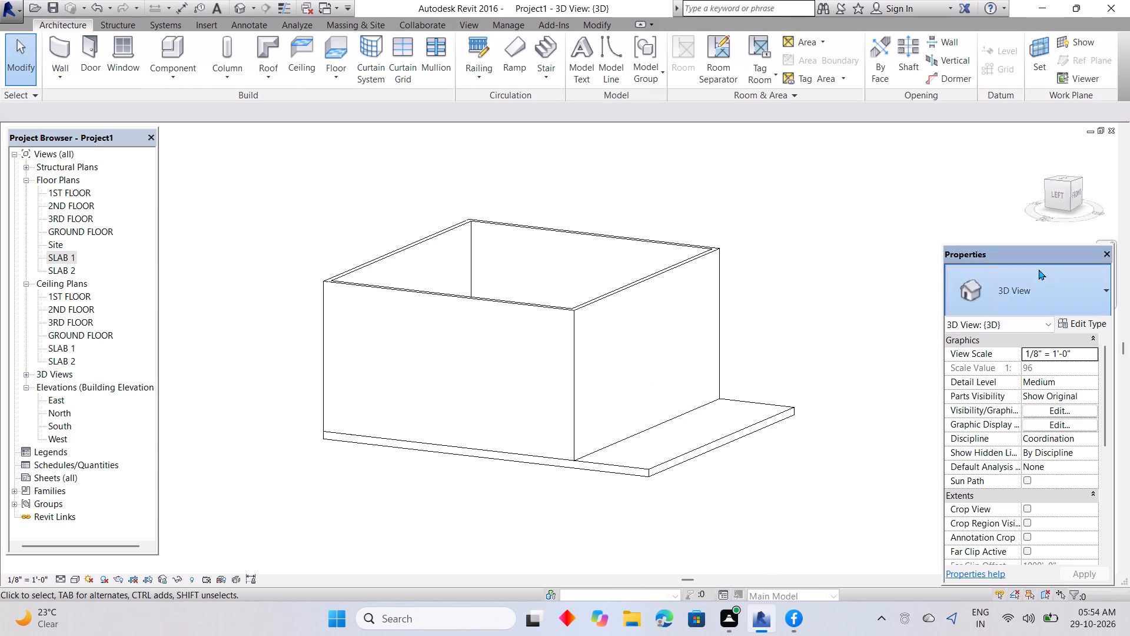
left_click(758, 428)
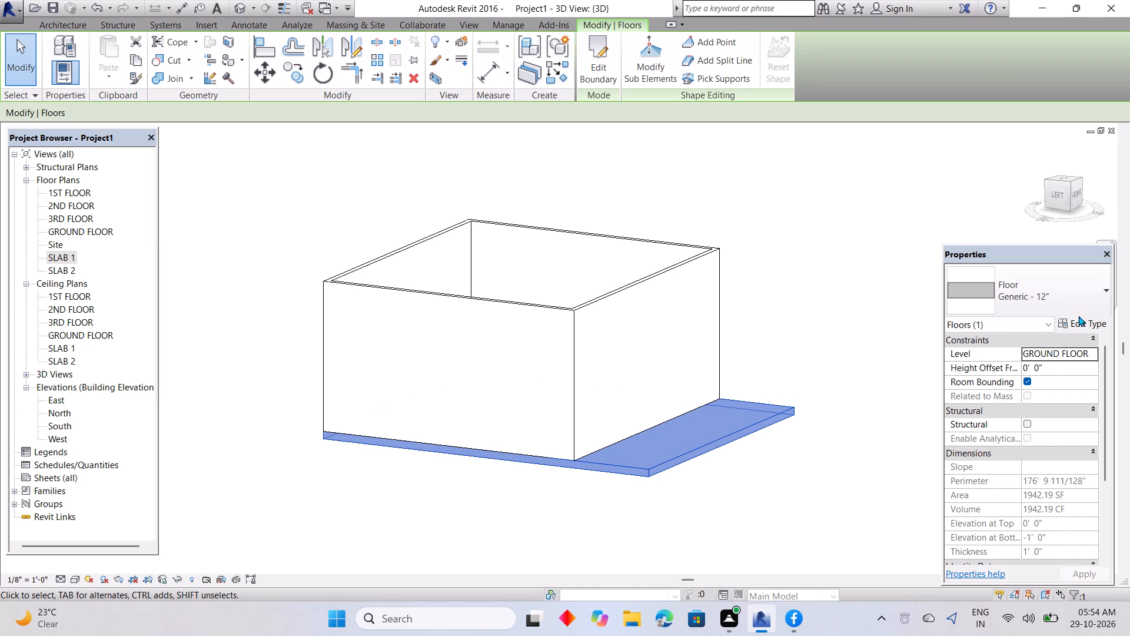
left_click(1081, 323)
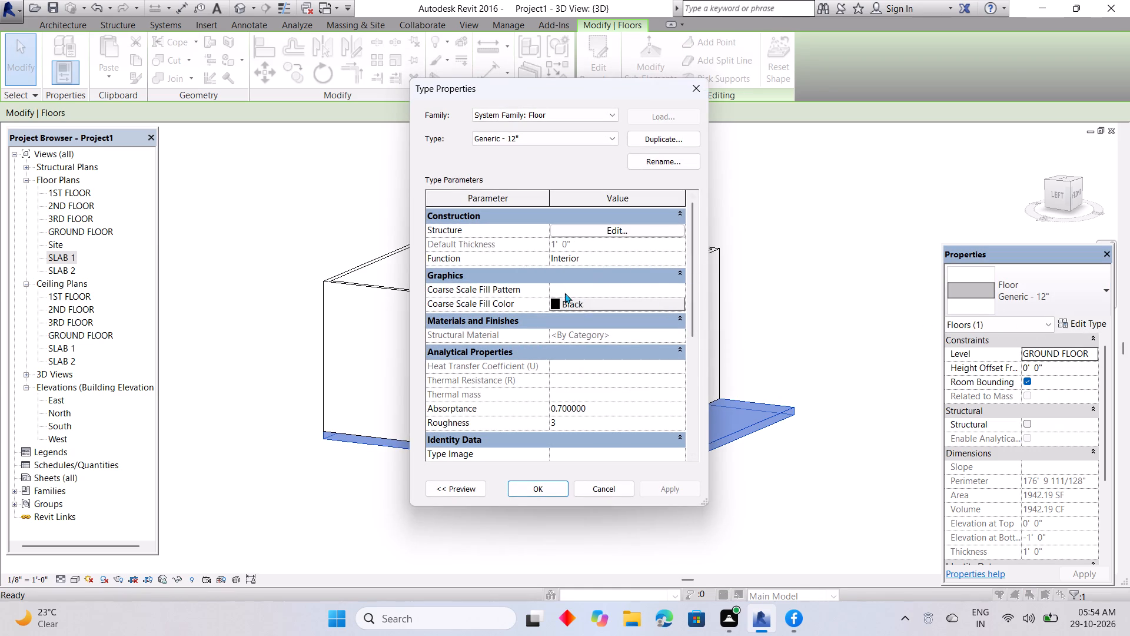
left_click(633, 233)
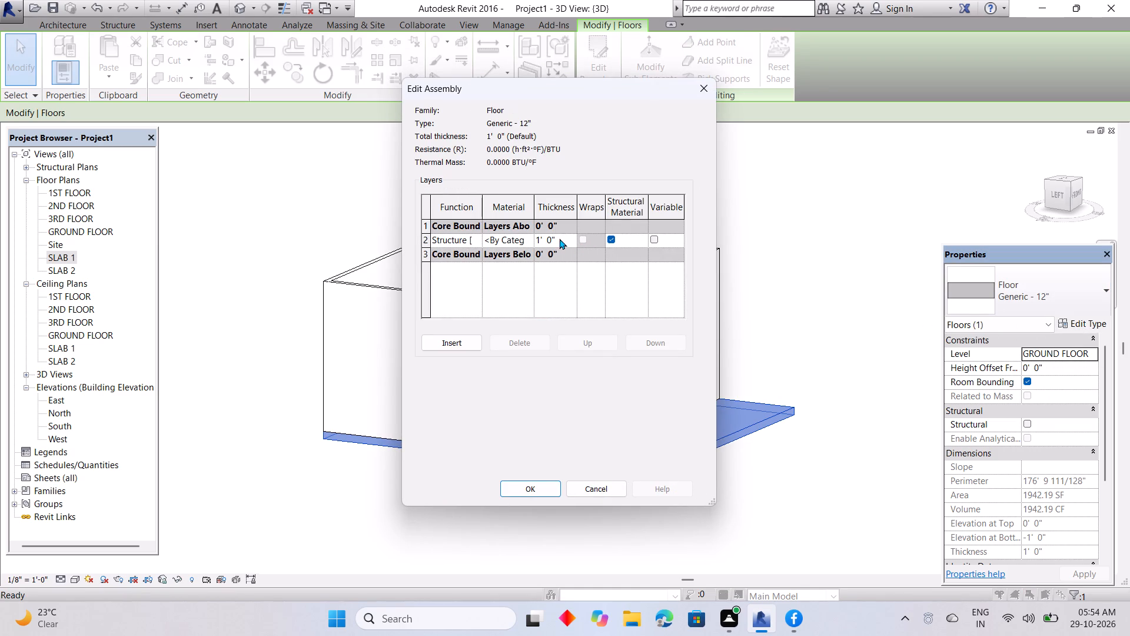
left_click(699, 84)
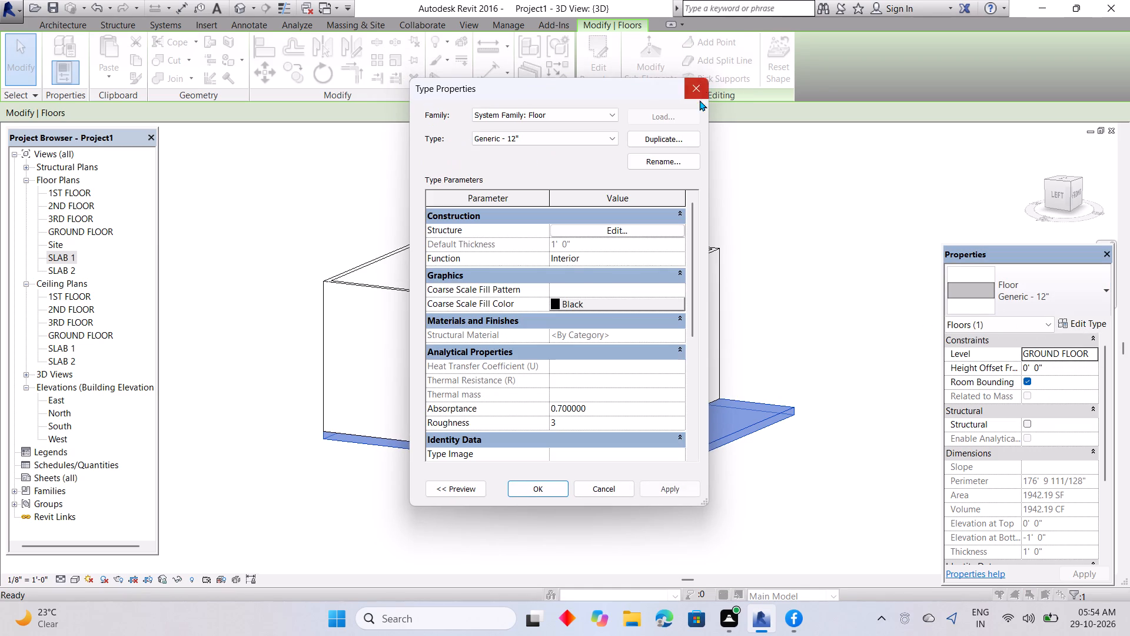
left_click(697, 89)
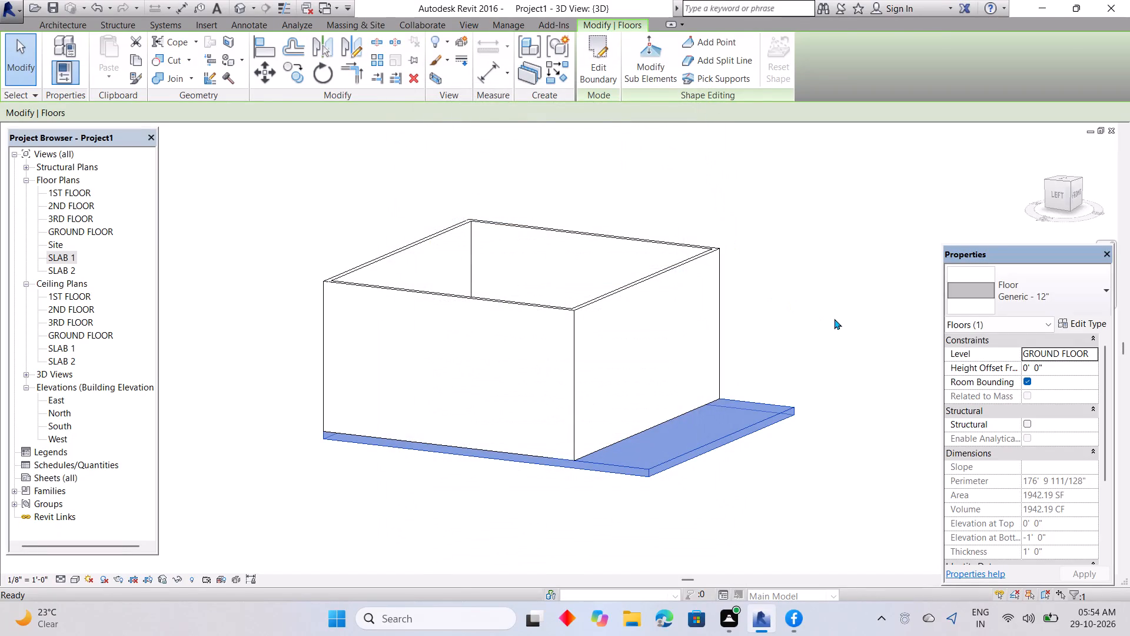
key("Escape")
Examine the wall enclosure and the slab's southward extension from above, the front and the west side.
middle_click_drag(820, 366, 733, 421, "shift")
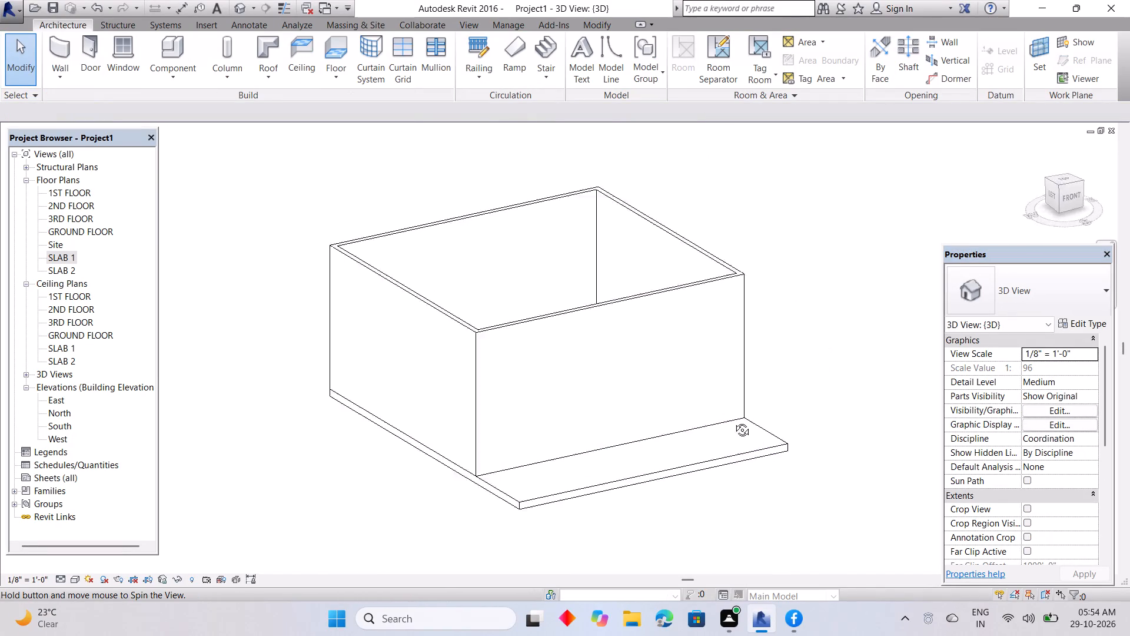
middle_click_drag(733, 421, 627, 471, "shift")
middle_click_drag(625, 472, 644, 532, "shift")
middle_click_drag(642, 521, 643, 522, "shift")
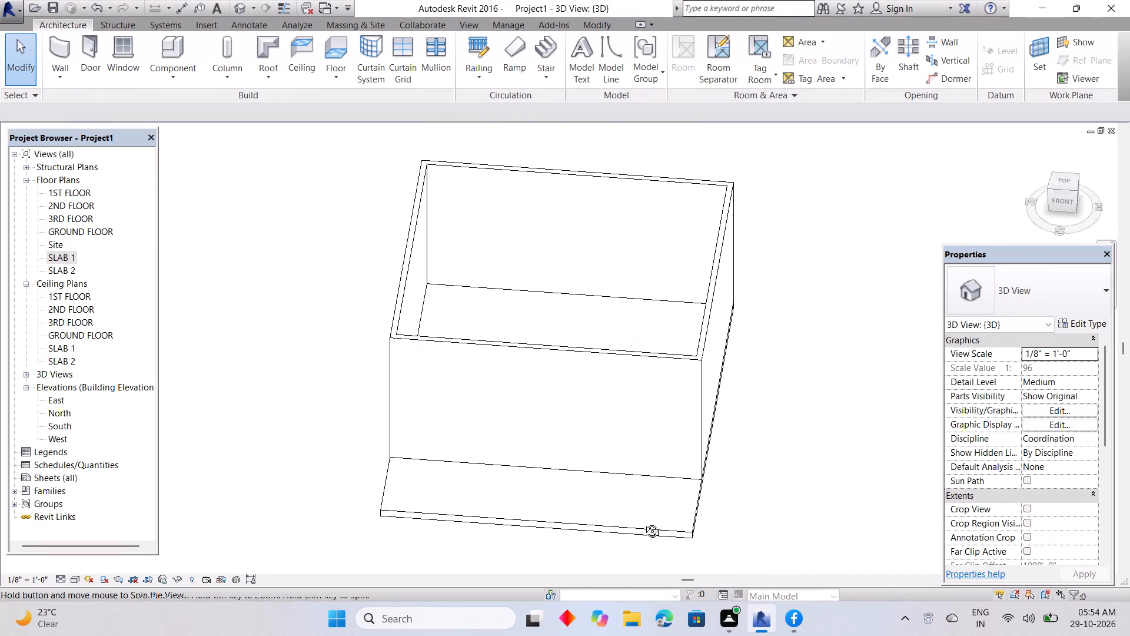
middle_click_drag(643, 522, 587, 548, "shift")
middle_click_drag(586, 546, 656, 539, "shift")
middle_click_drag(650, 539, 676, 544, "shift")
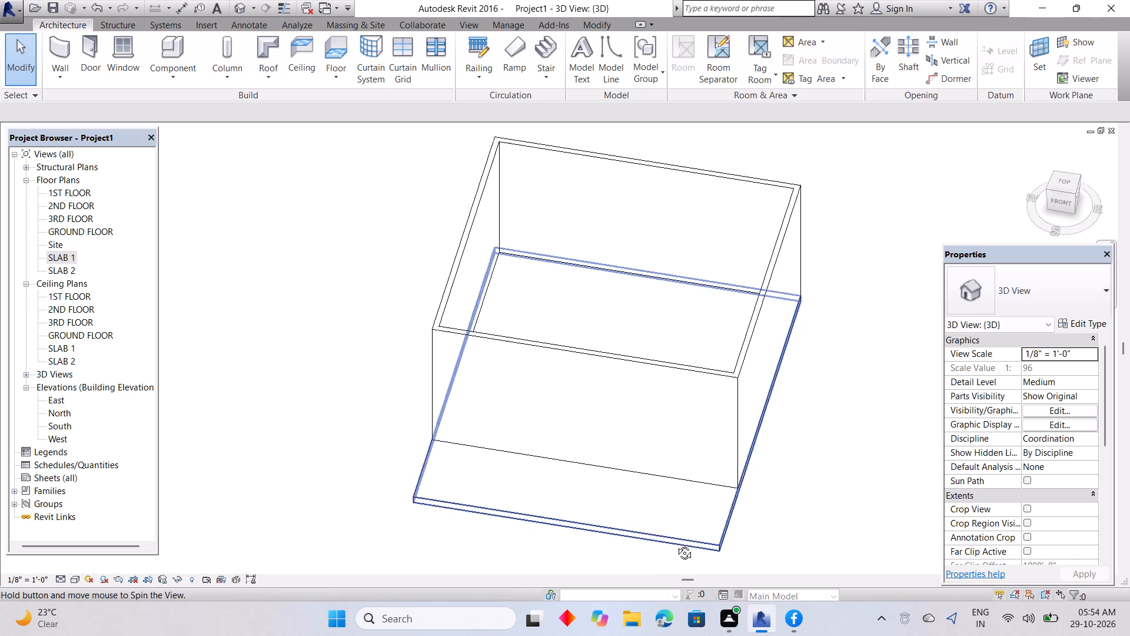
middle_click_drag(676, 544, 683, 544, "shift")
middle_click_drag(515, 483, 464, 513)
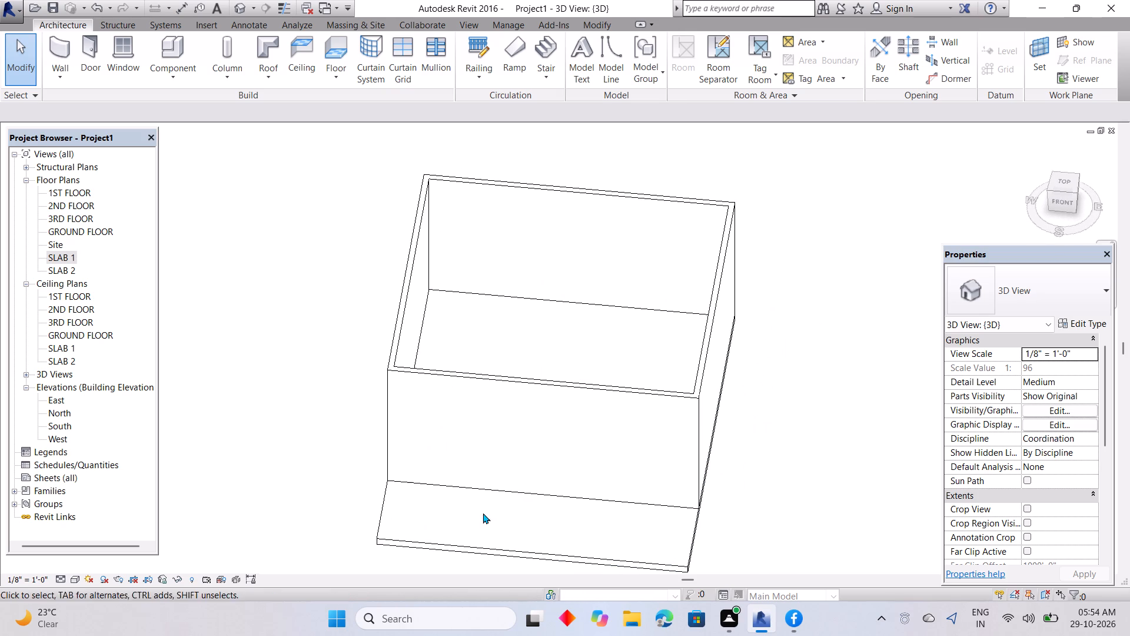
middle_click_drag(486, 512, 534, 306, "shift")
middle_click_drag(495, 432, 694, 416, "shift")
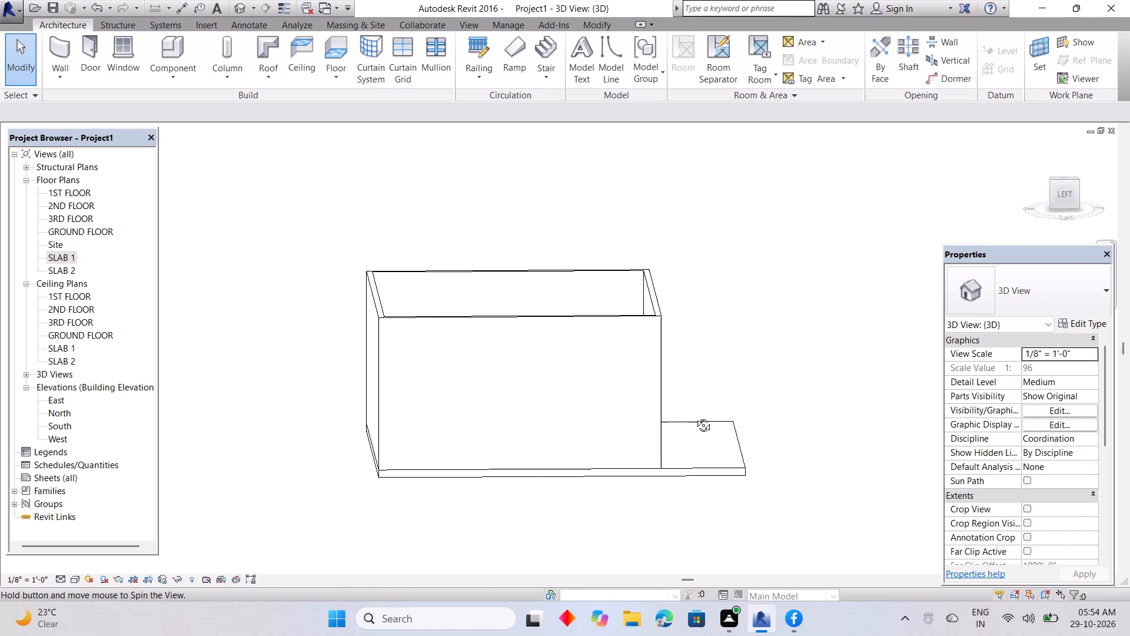
middle_click_drag(694, 416, 487, 423, "shift")
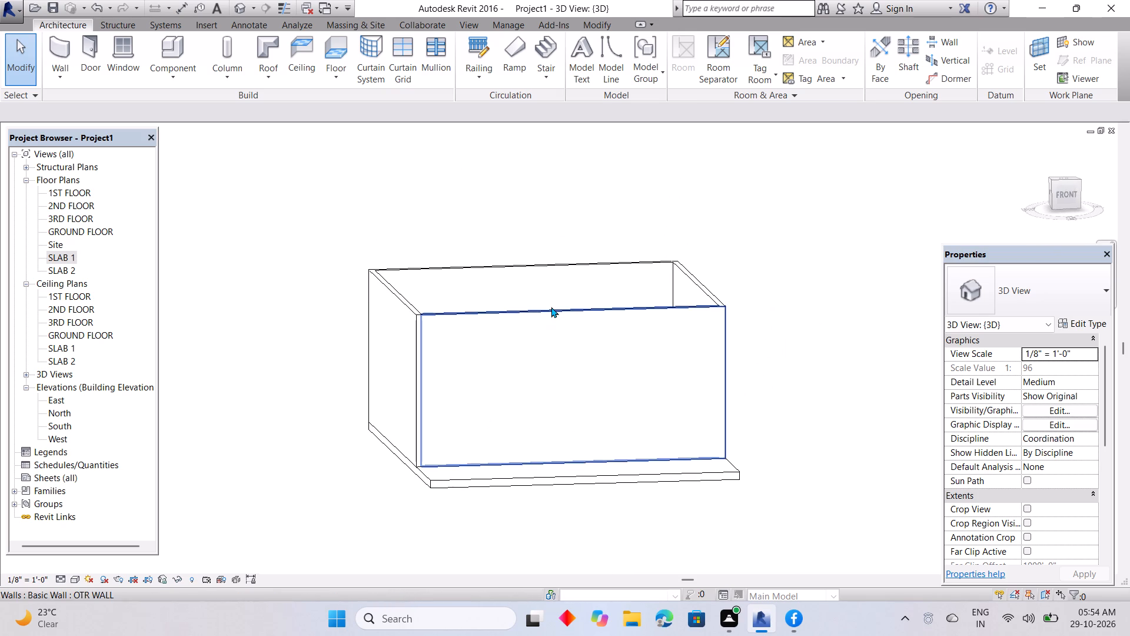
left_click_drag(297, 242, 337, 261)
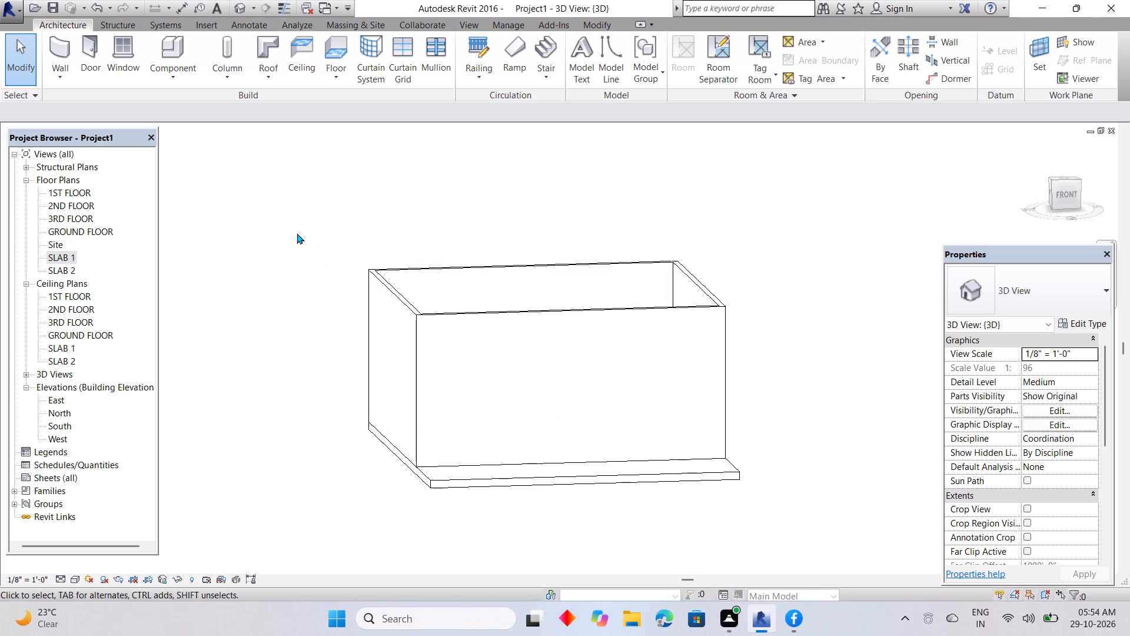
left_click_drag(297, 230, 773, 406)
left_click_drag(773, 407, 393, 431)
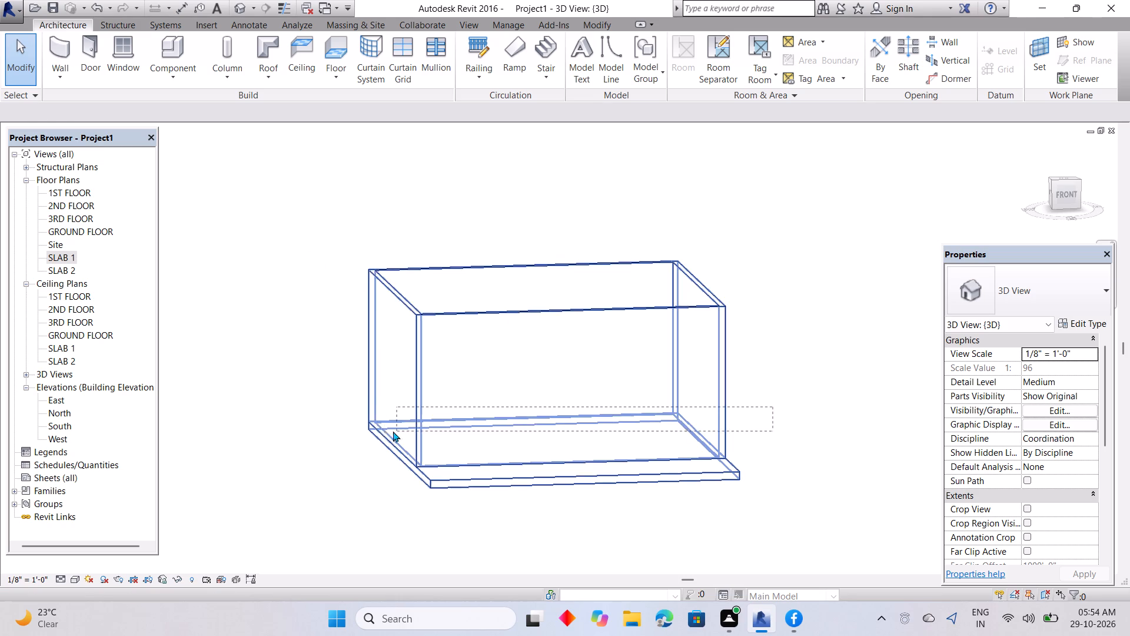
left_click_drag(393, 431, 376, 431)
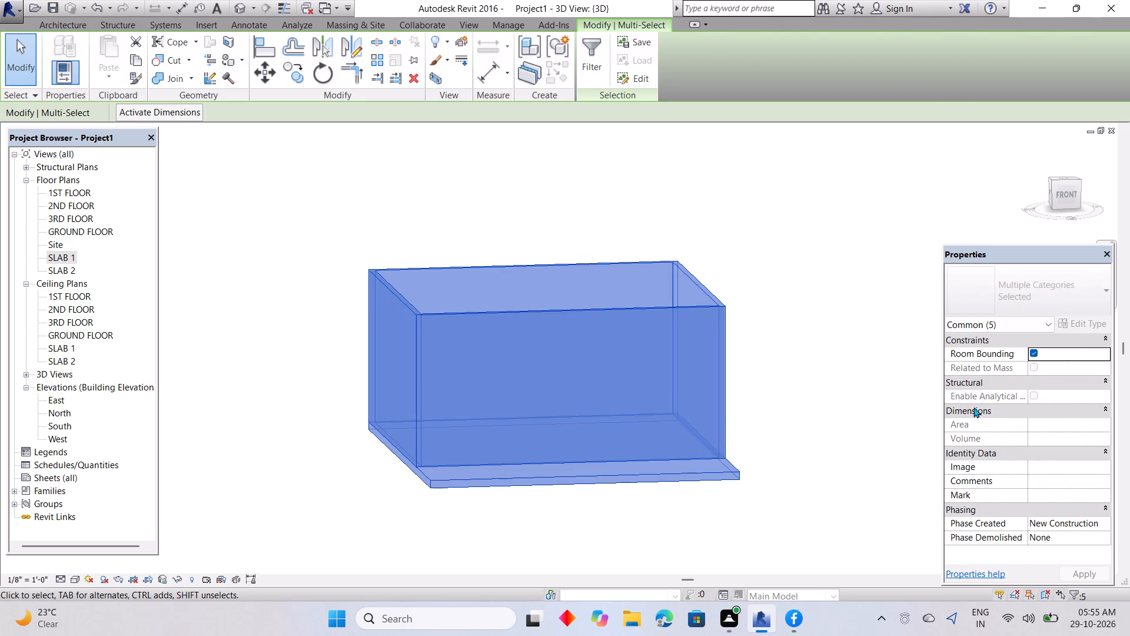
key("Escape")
Set the unconnected height of all four OTR WALL walls to 10'.
left_click_drag(796, 410, 134, 404)
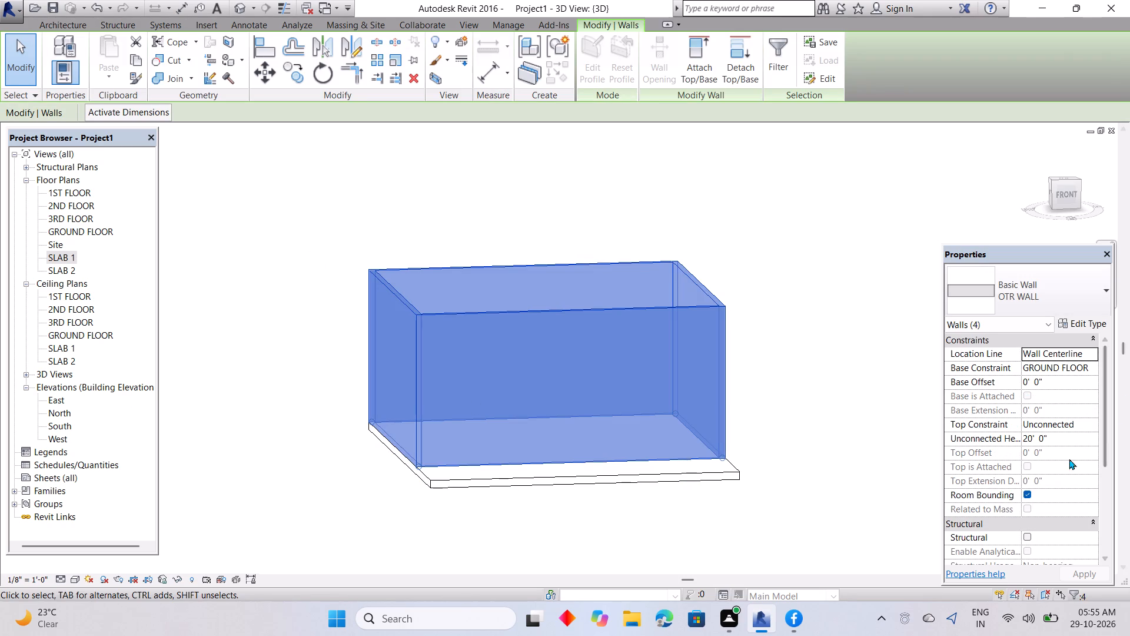
left_click_drag(1054, 434, 999, 453)
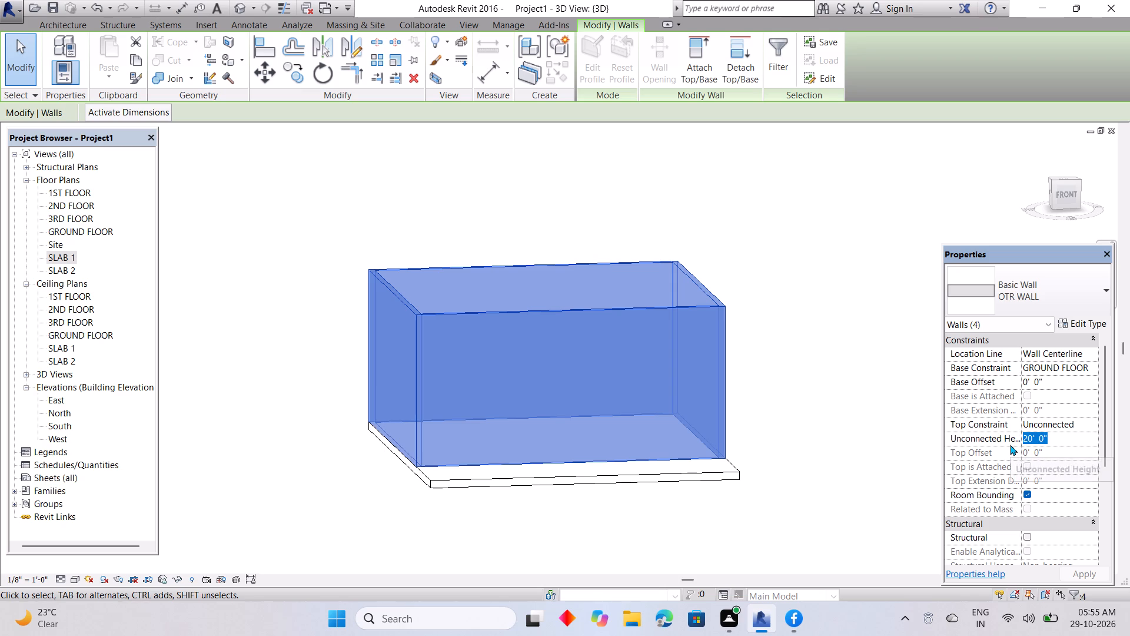
key("BackSpace")
type("10")
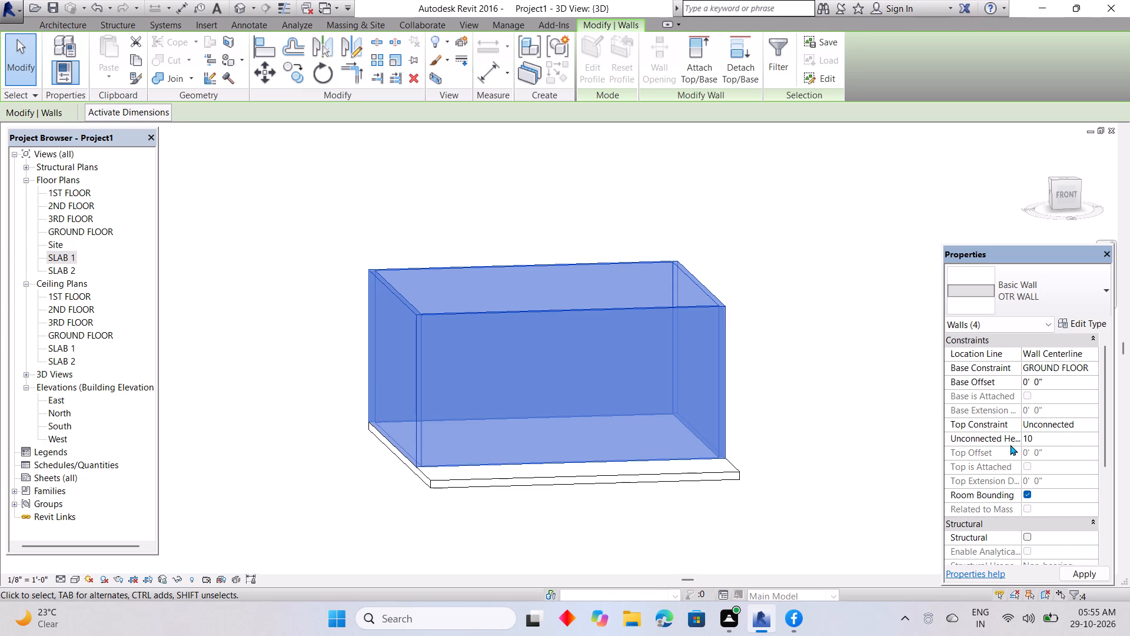
key("apostrophe")
key("Return")
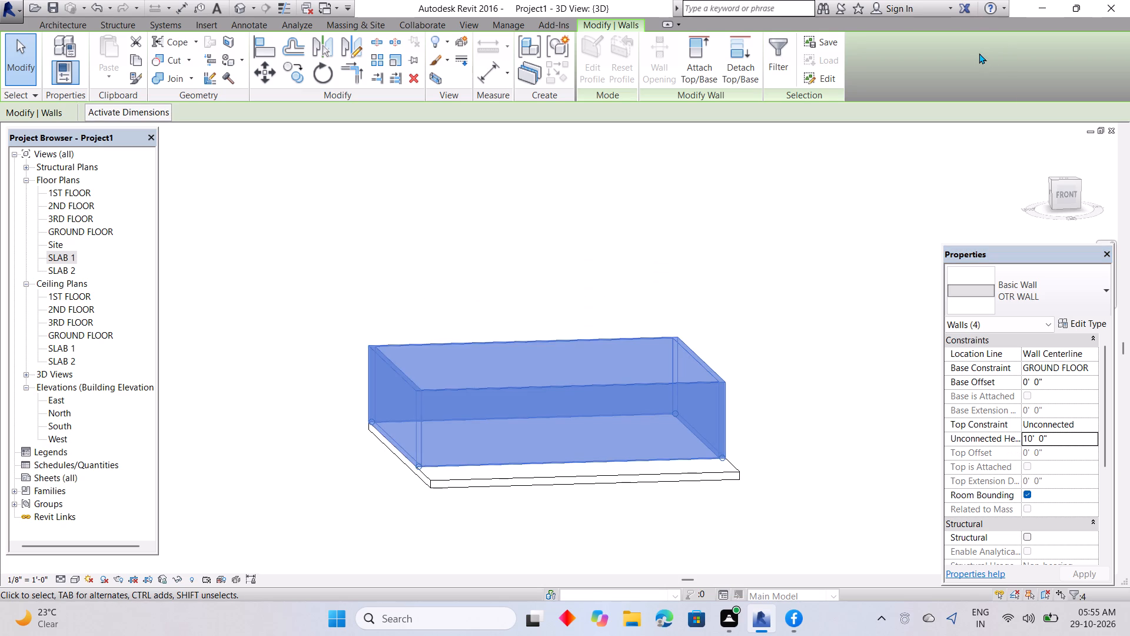
left_click(866, 372)
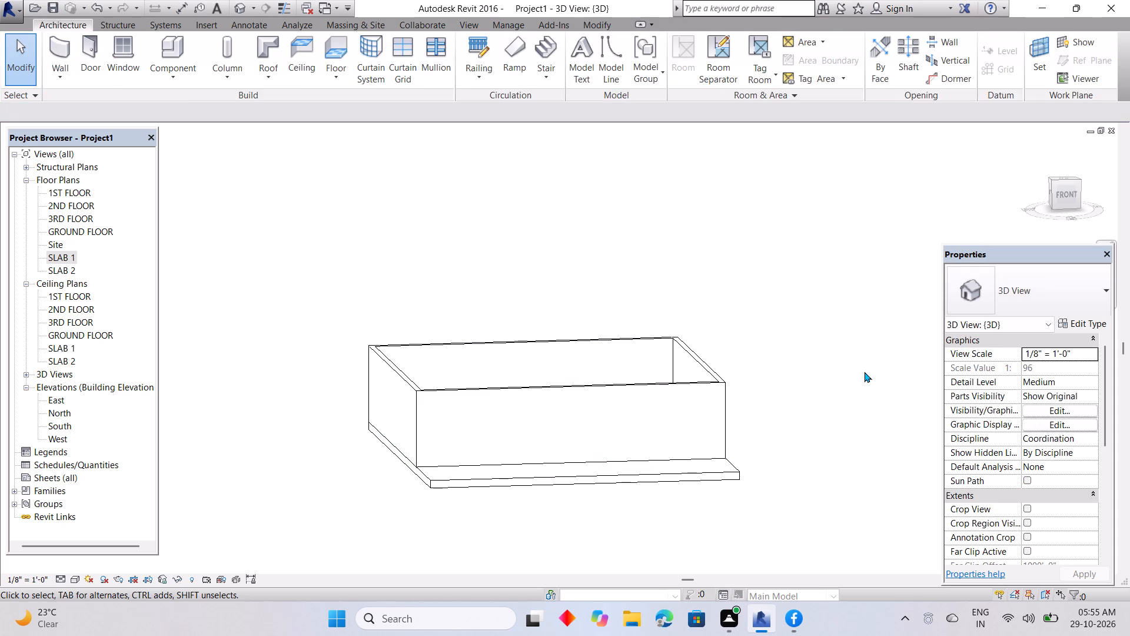
key("Escape")
key("Escape")
Examine the lowered walls and the floor slab from several angles, finishing with a straight top view.
middle_click_drag(846, 372, 842, 393, "shift")
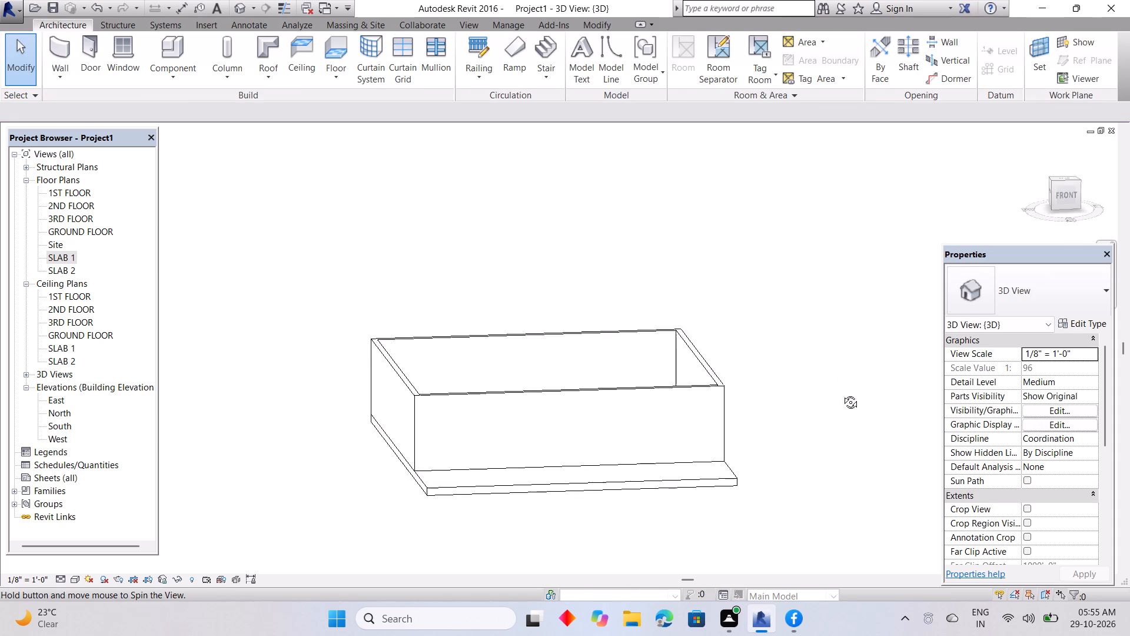
middle_click_drag(842, 393, 697, 535, "shift")
middle_click_drag(676, 510, 840, 542, "shift")
middle_click_drag(768, 579, 720, 540)
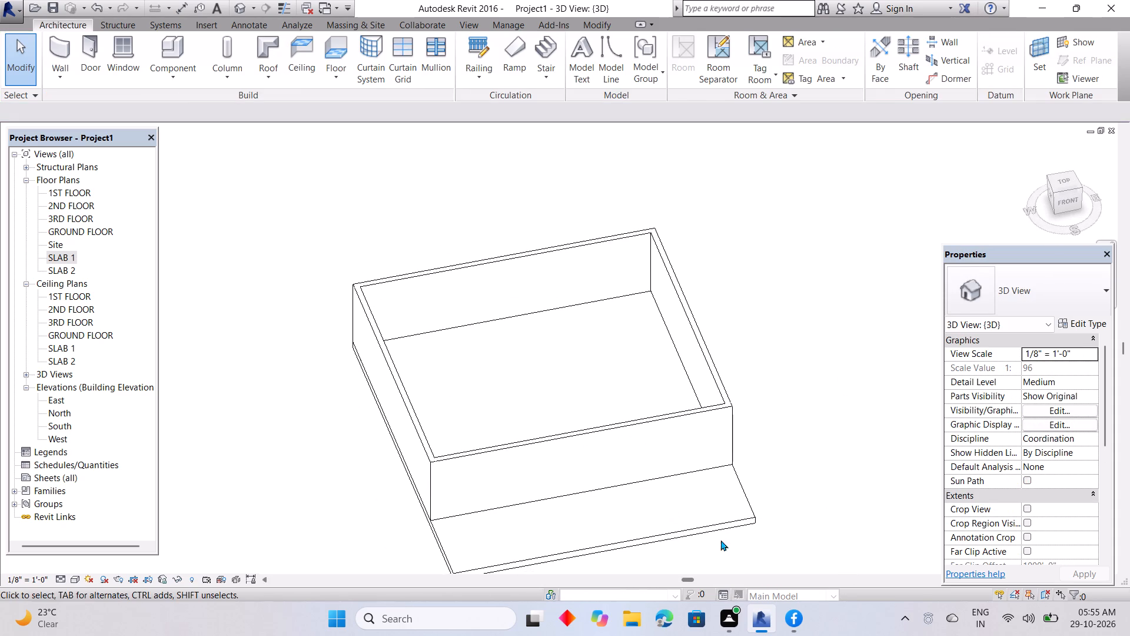
middle_click_drag(720, 540, 689, 476)
middle_click_drag(660, 535, 610, 462)
middle_click_drag(689, 471, 659, 535, "shift")
middle_click_drag(696, 483, 696, 488, "shift")
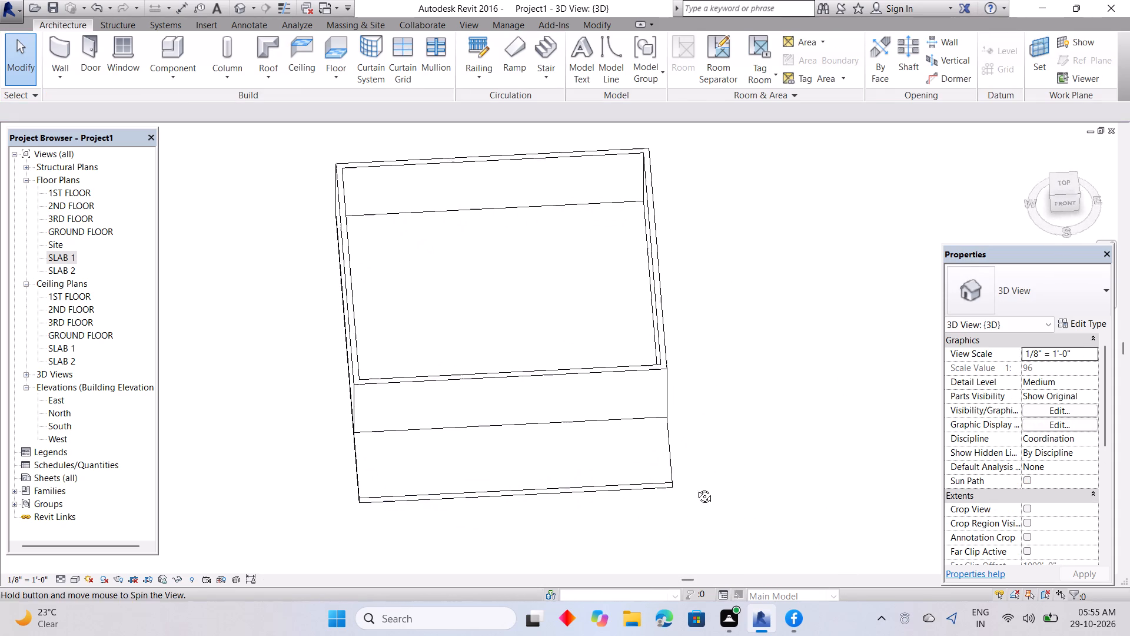
middle_click_drag(696, 488, 710, 554, "shift")
middle_click_drag(757, 391, 735, 471, "shift")
scroll(454, 470, "down", 2)
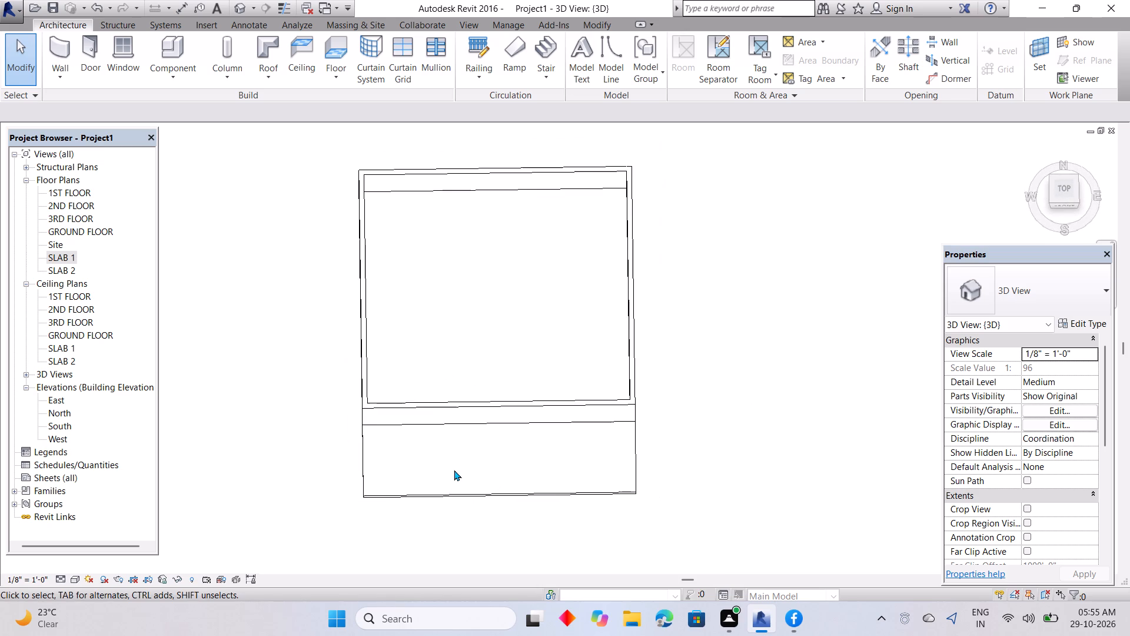
left_click(1064, 188)
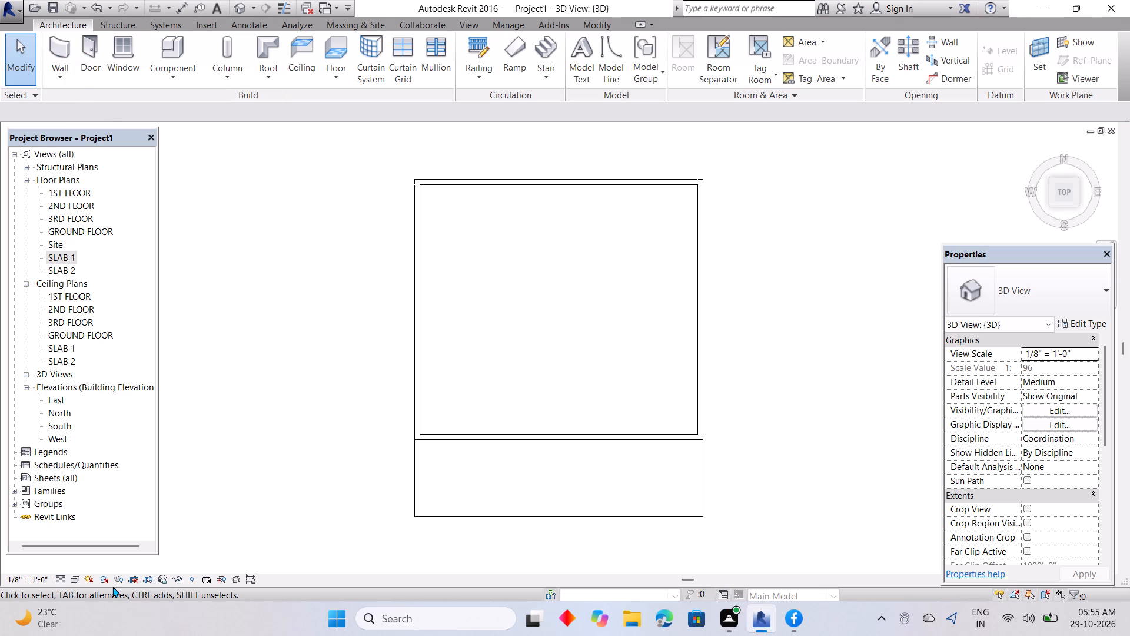
Apply the Hidden Line visual style to the 3D view.
left_click(69, 579)
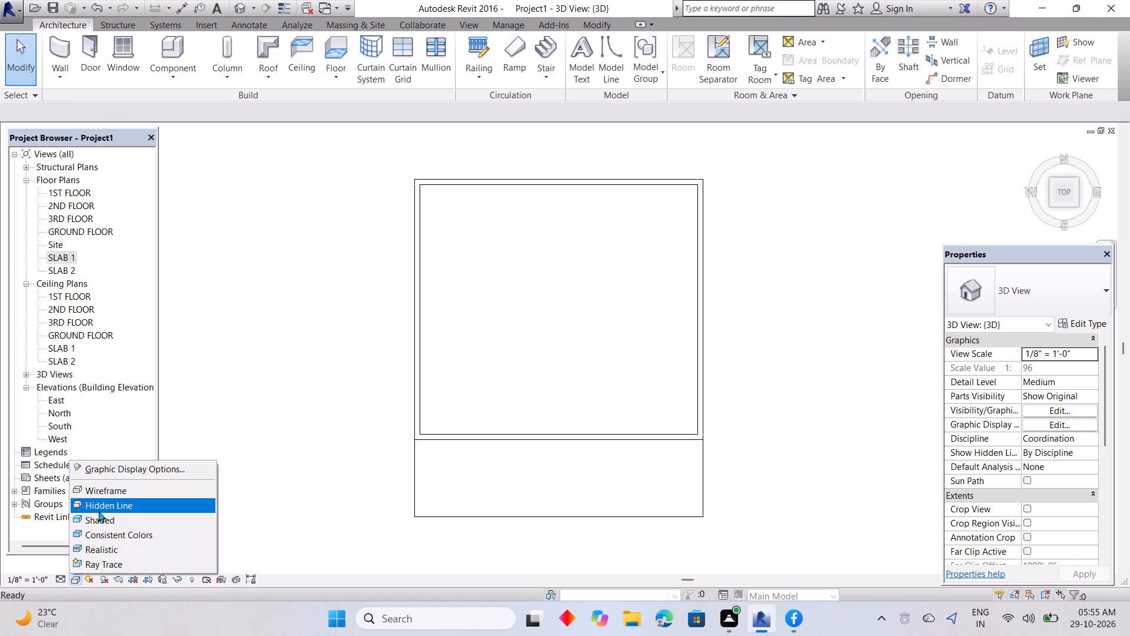
left_click(99, 511)
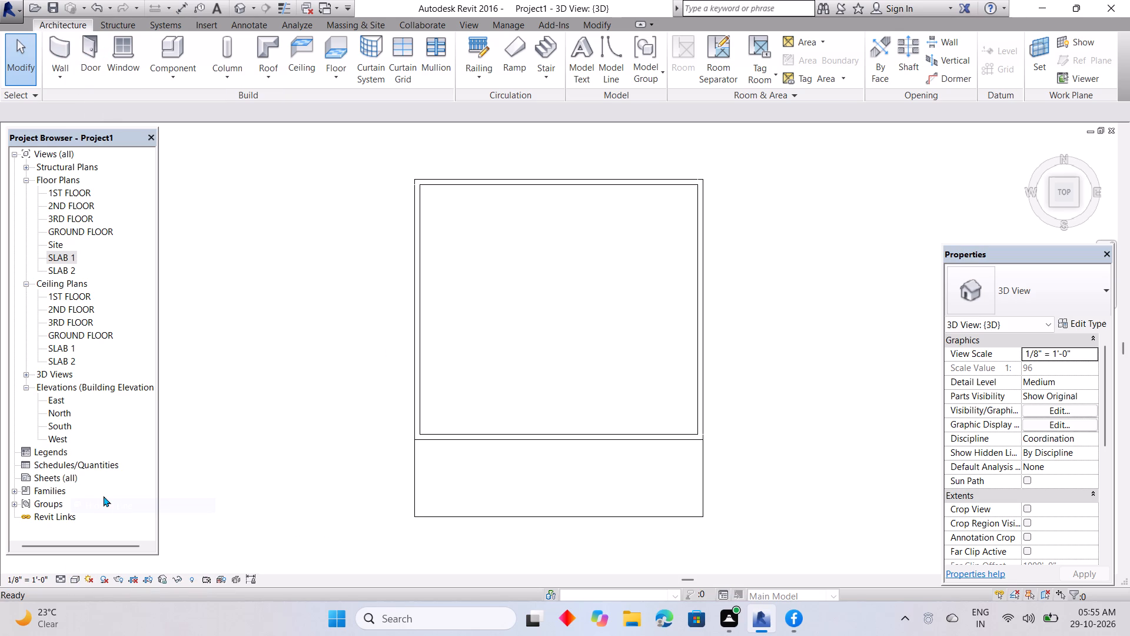
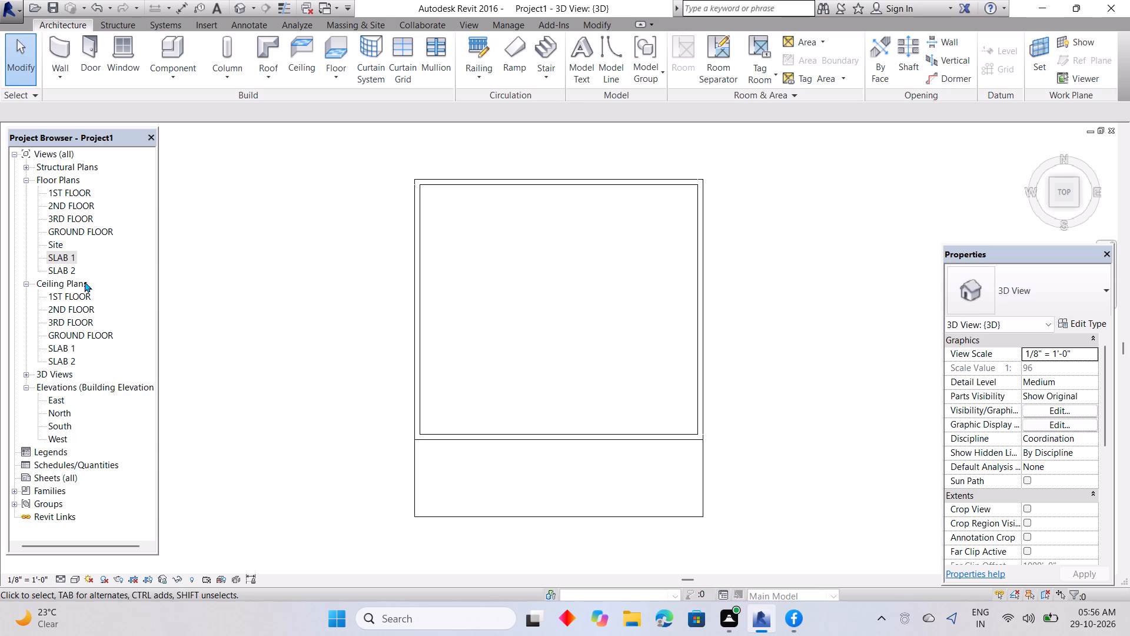
Examine the SLAB 1, 1ST FLOOR and GROUND FLOOR plans to see how the walls and slab appear in each.
double_click(67, 257)
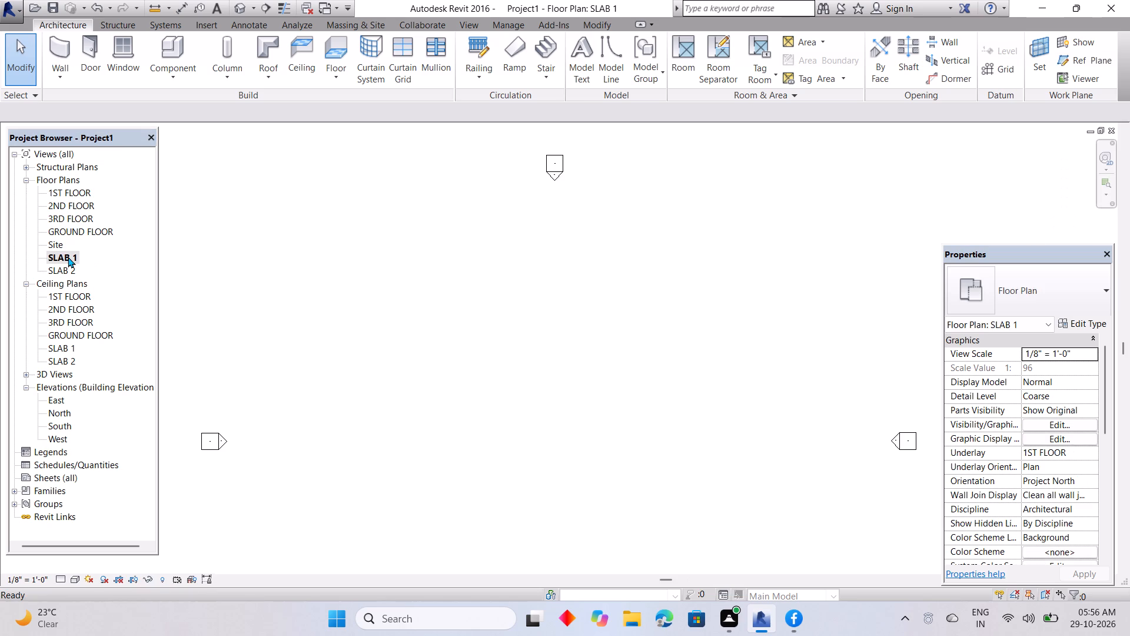
double_click(79, 191)
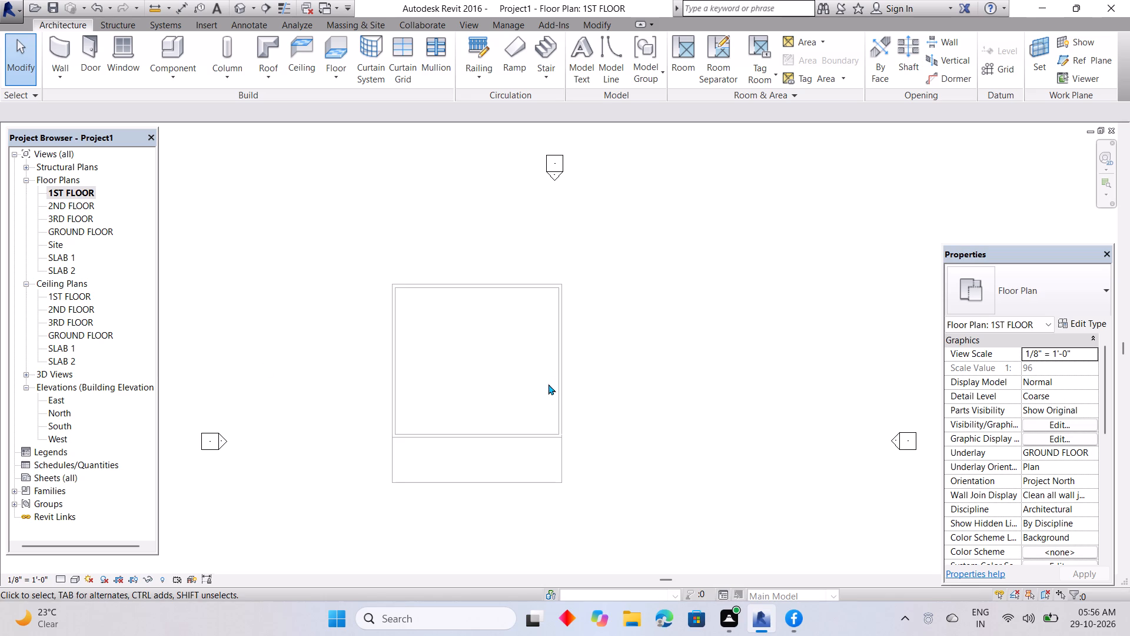
middle_click_drag(484, 382, 520, 331)
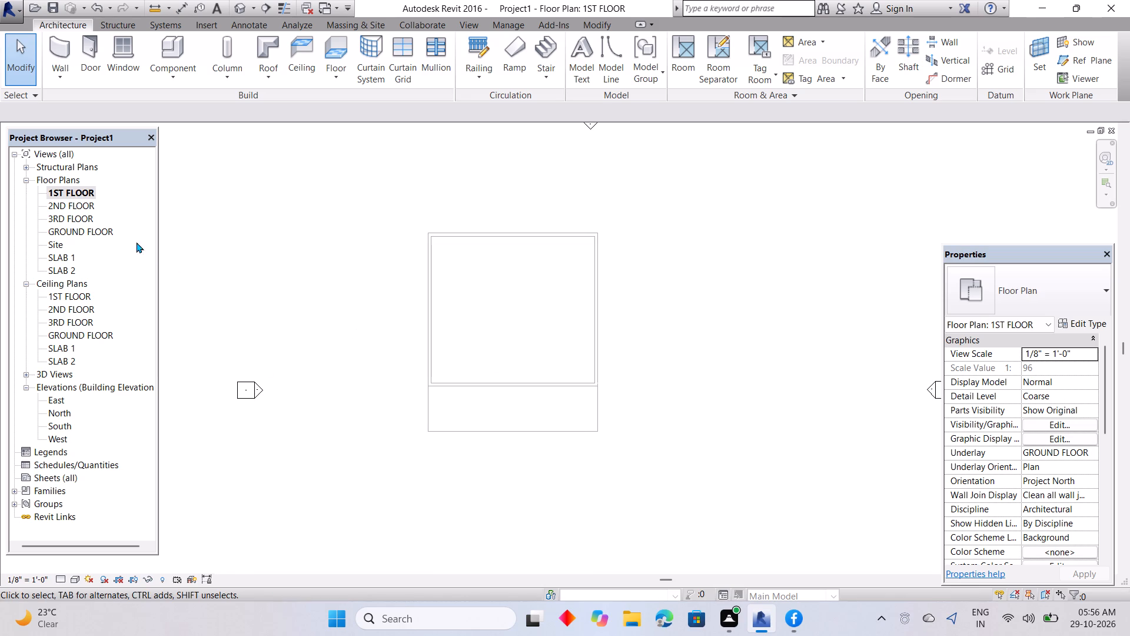
double_click(89, 231)
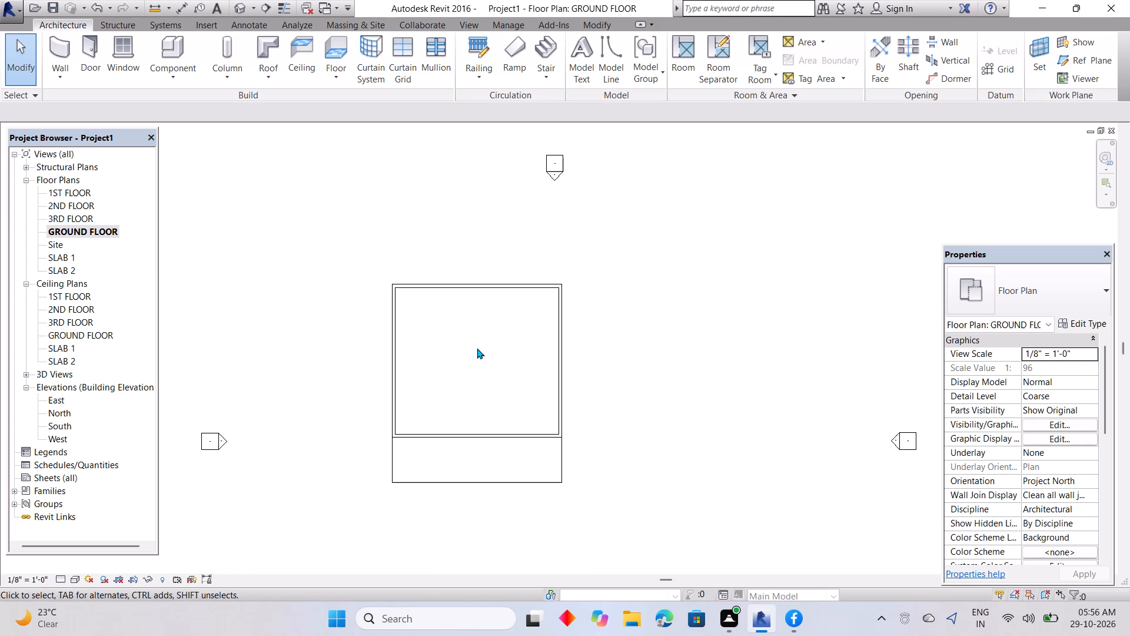
middle_click_drag(477, 353, 521, 335)
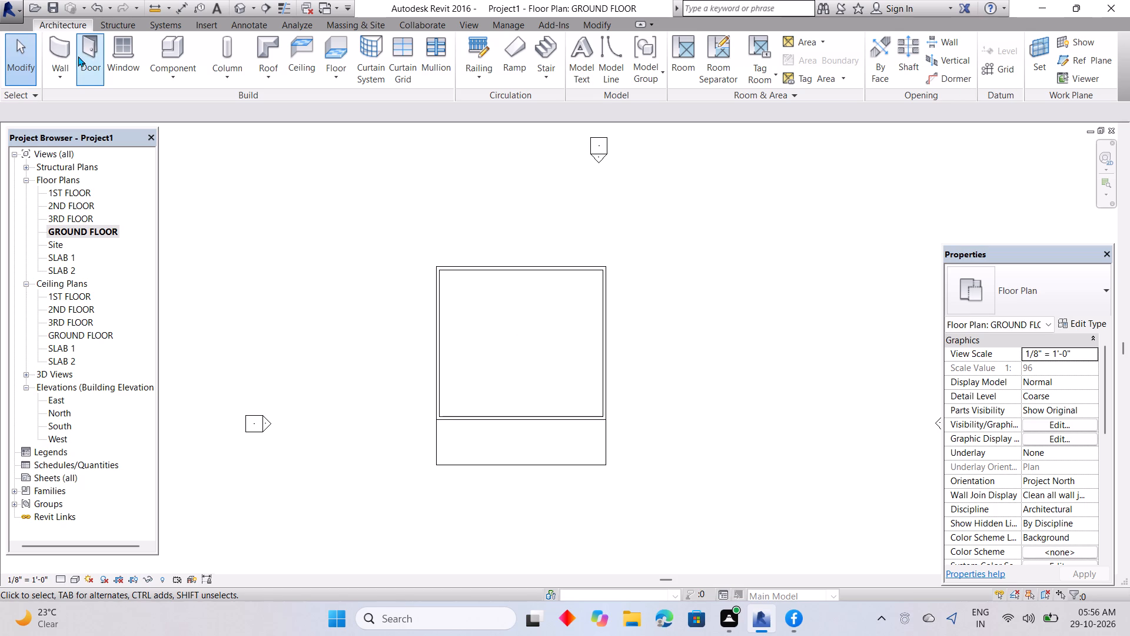
In the East elevation, raise the top of the east OTR WALL to the 2ND FLOOR level, 20'-6" high.
double_click(54, 397)
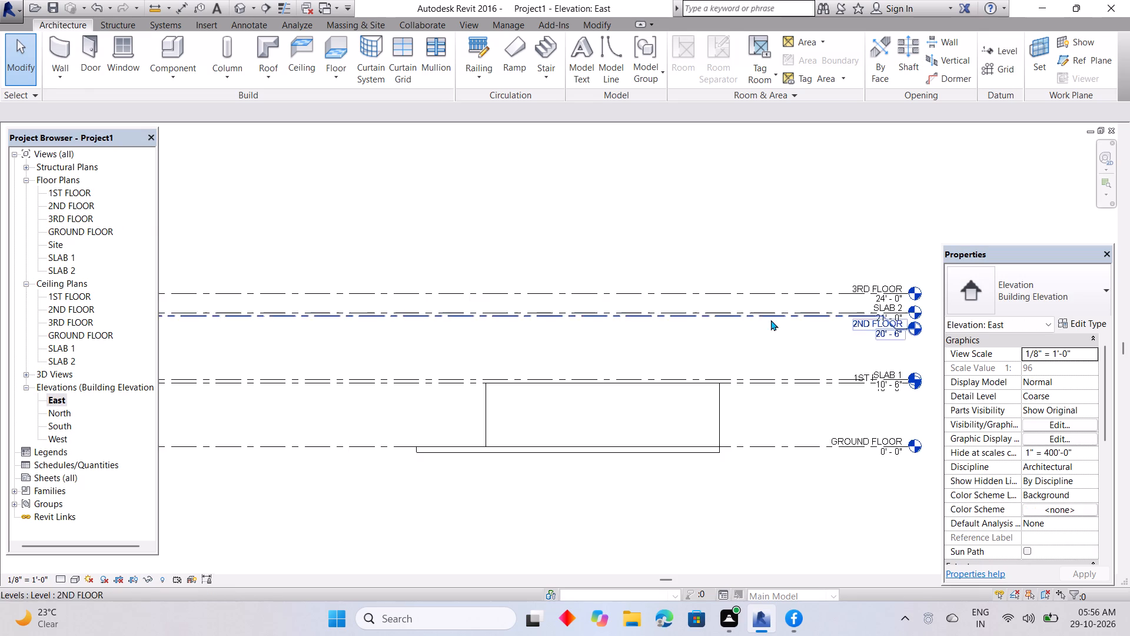
middle_click_drag(768, 381, 745, 405)
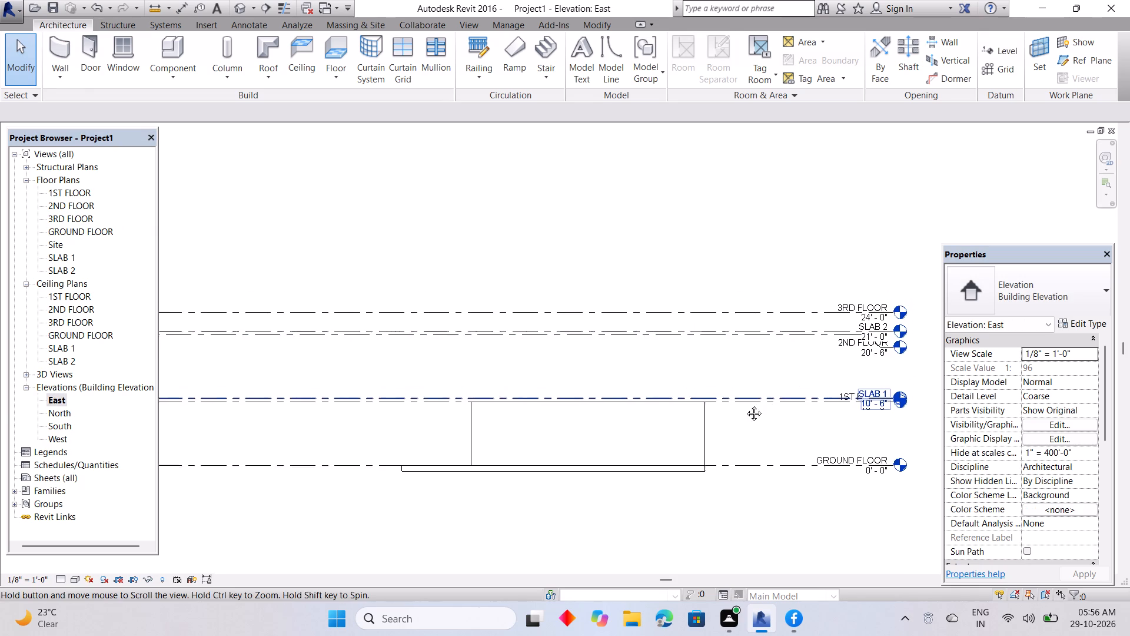
middle_click_drag(745, 405, 726, 412)
scroll(798, 472, "up", 4)
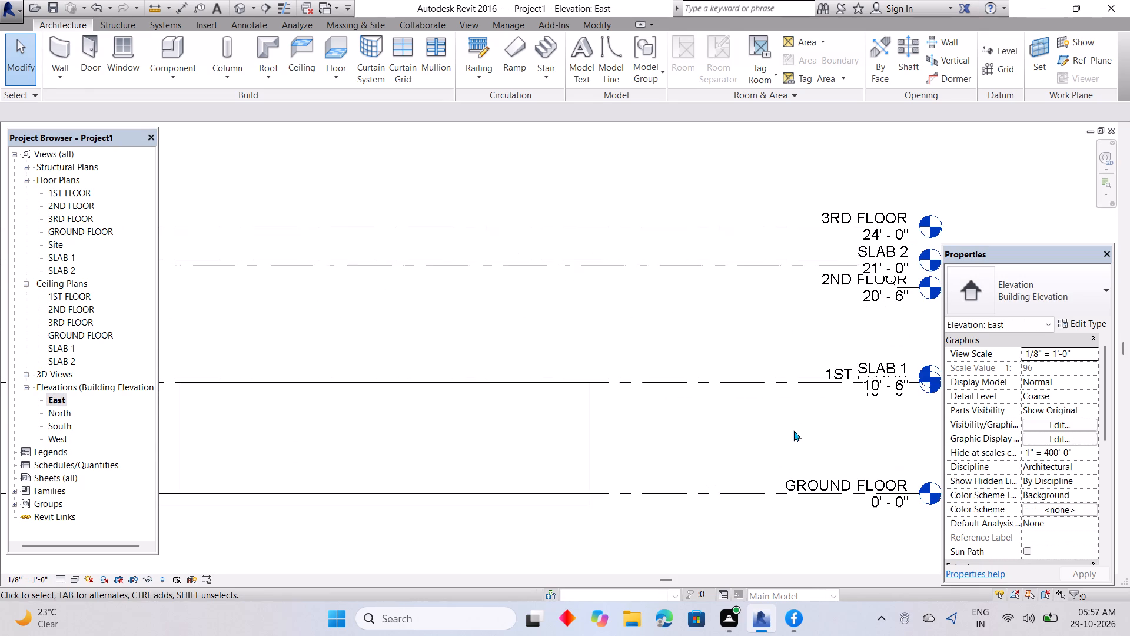
middle_click_drag(620, 428, 627, 427)
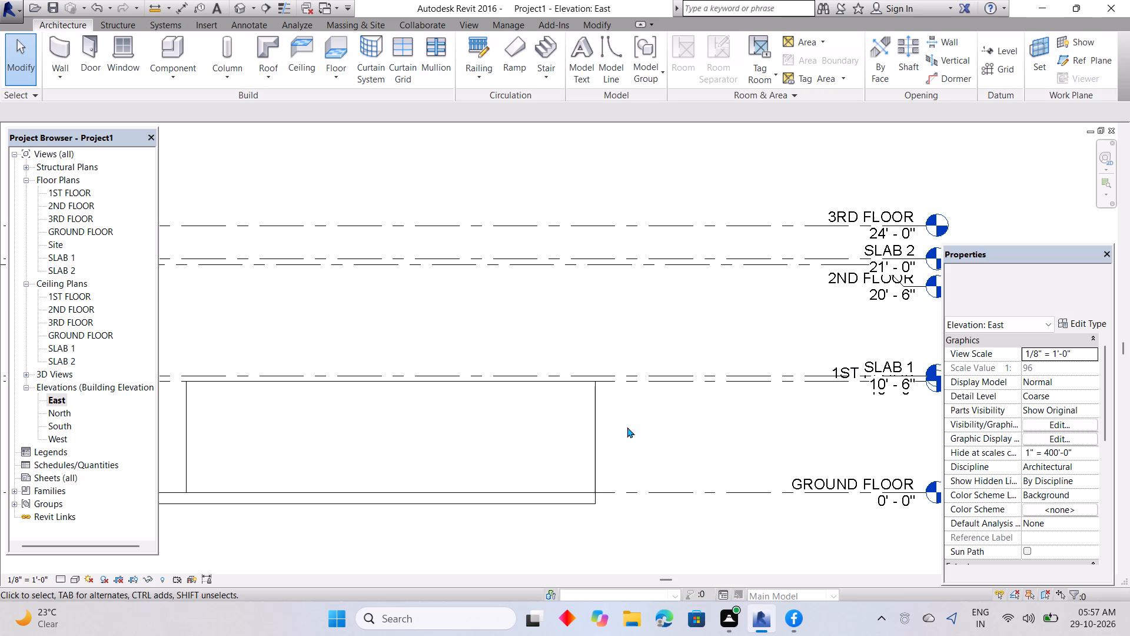
scroll(627, 427, "down", 1)
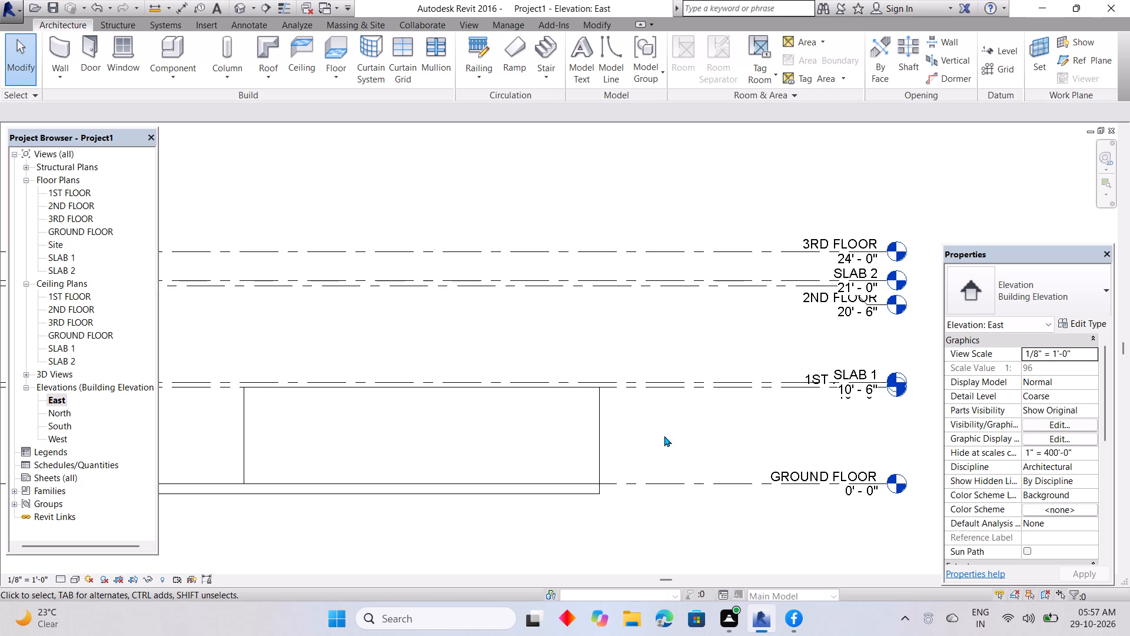
left_click(595, 433)
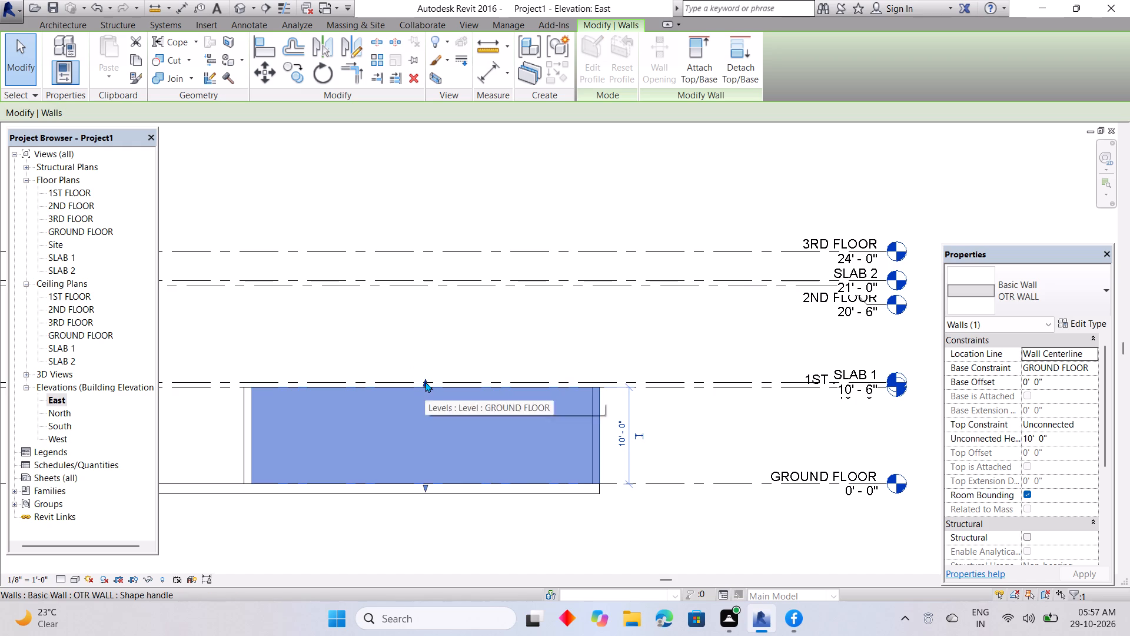
left_click_drag(424, 380, 440, 277)
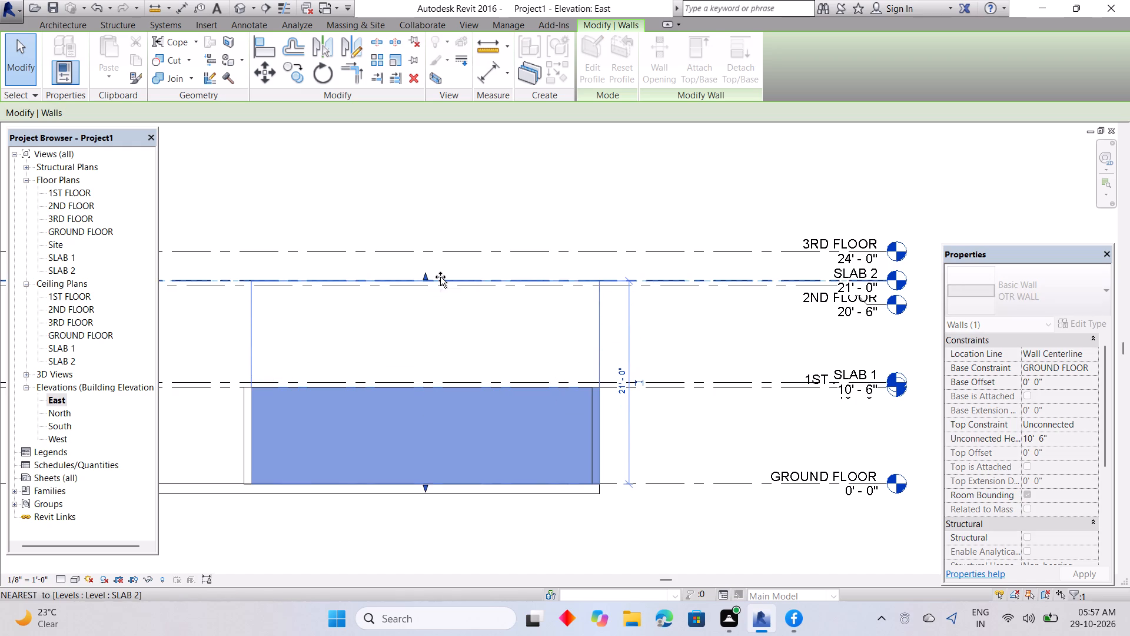
left_click_drag(440, 277, 442, 283)
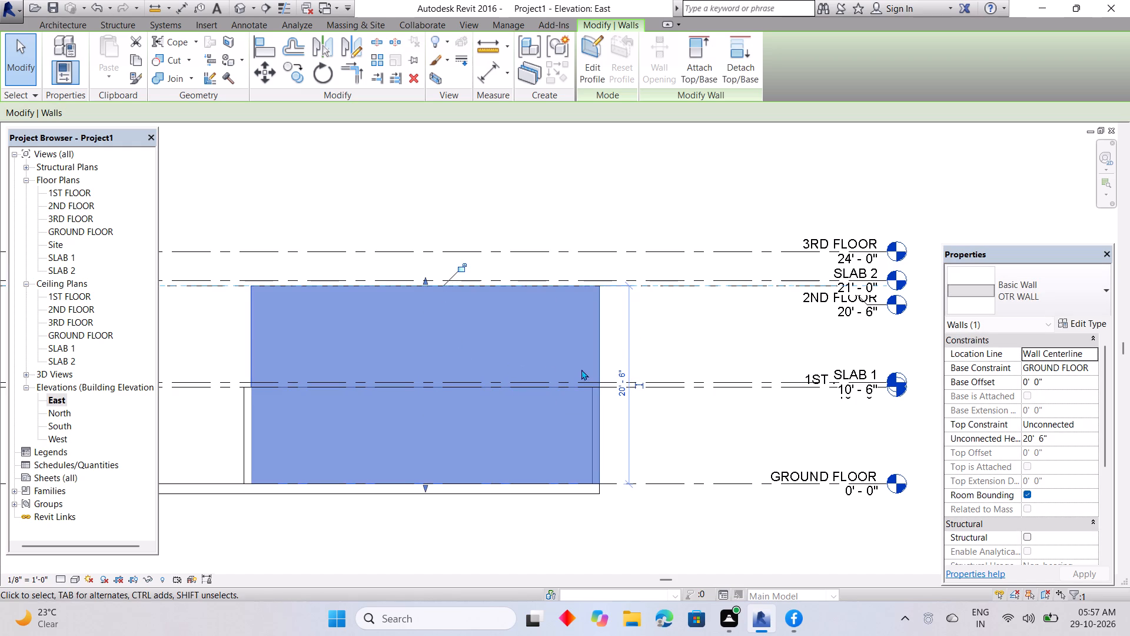
In the North elevation, raise the top of the north OTR WALL to the 2ND FLOOR level, 20'-6" high.
double_click(57, 412)
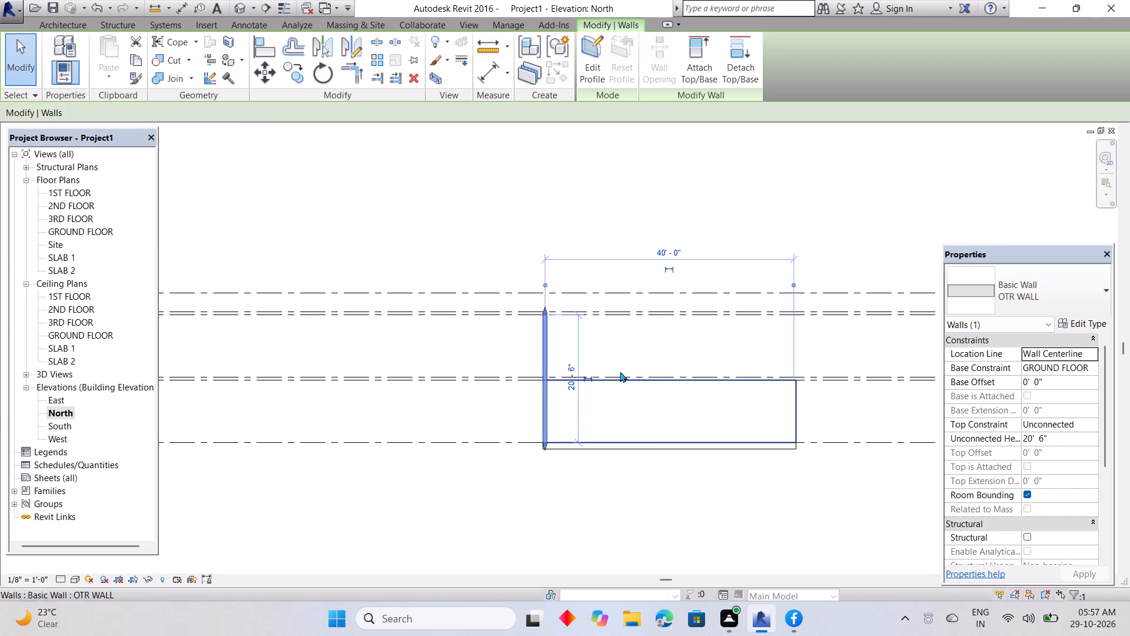
left_click(647, 379)
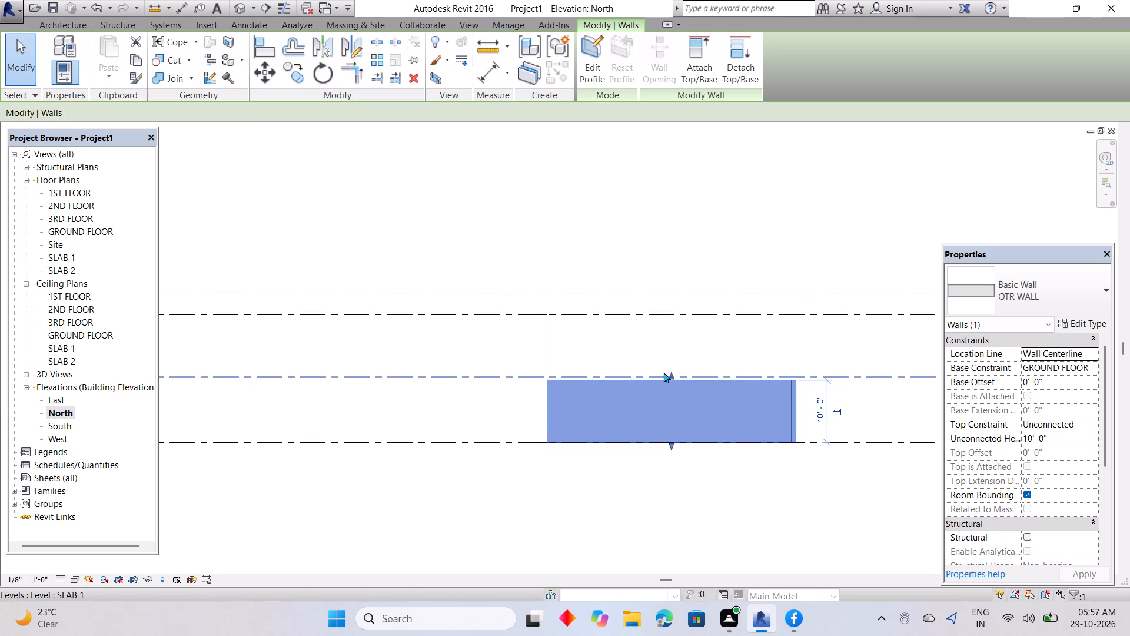
left_click_drag(671, 369, 673, 316)
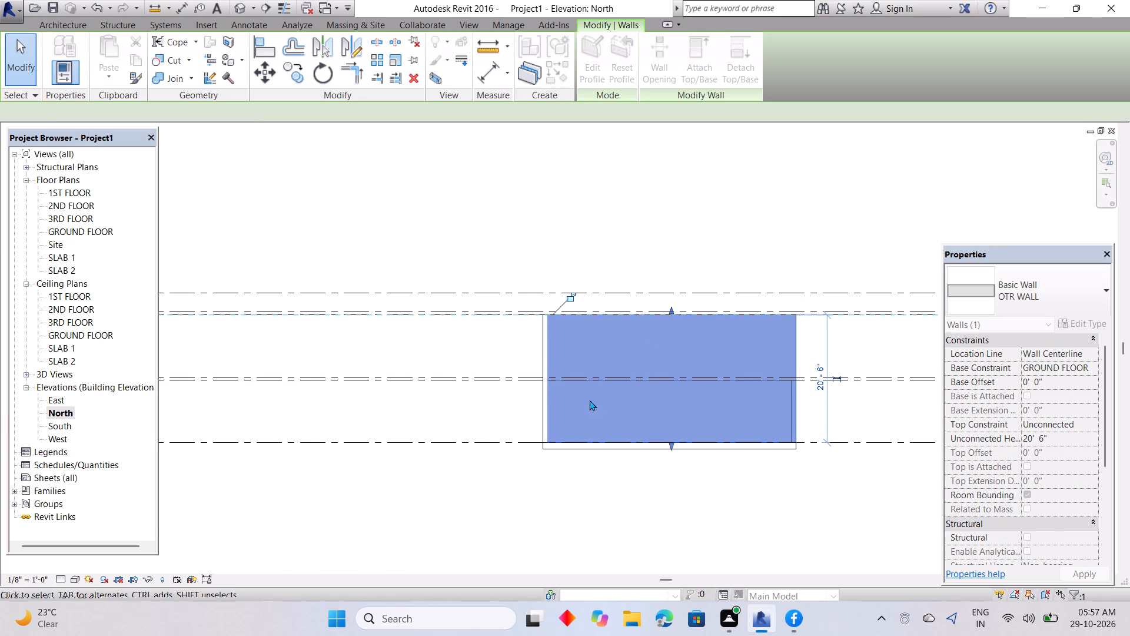
In the South elevation, raise the top of the south OTR WALL to the 2ND FLOOR level, 20'-6" high.
double_click(56, 423)
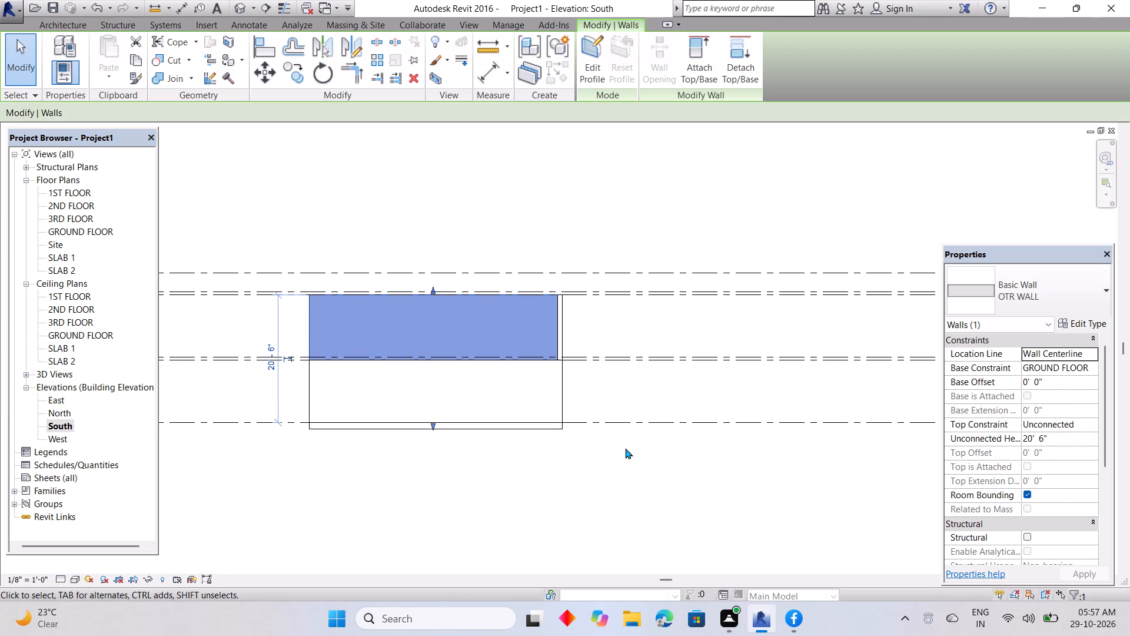
left_click(488, 353)
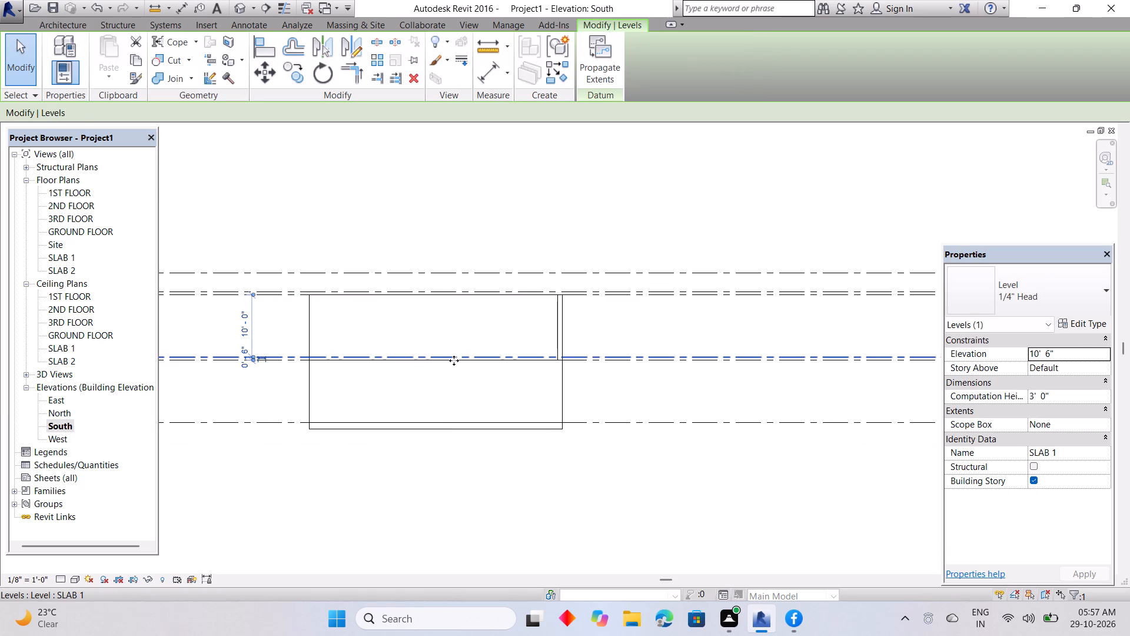
left_click(454, 360)
left_click(446, 360)
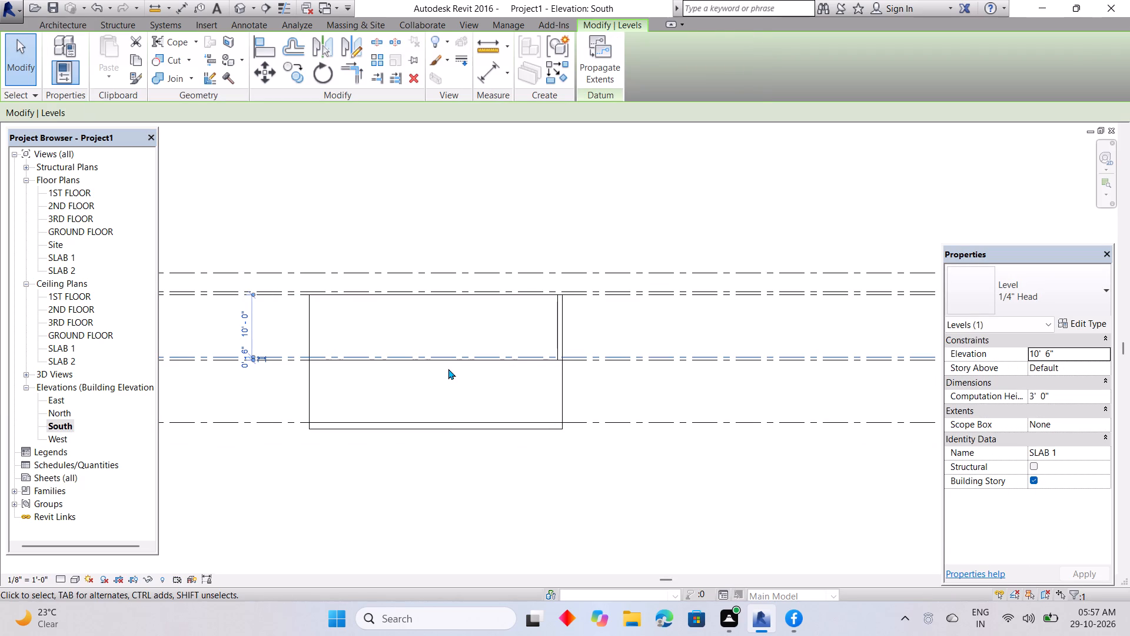
left_click(448, 365)
left_click_drag(438, 353, 441, 298)
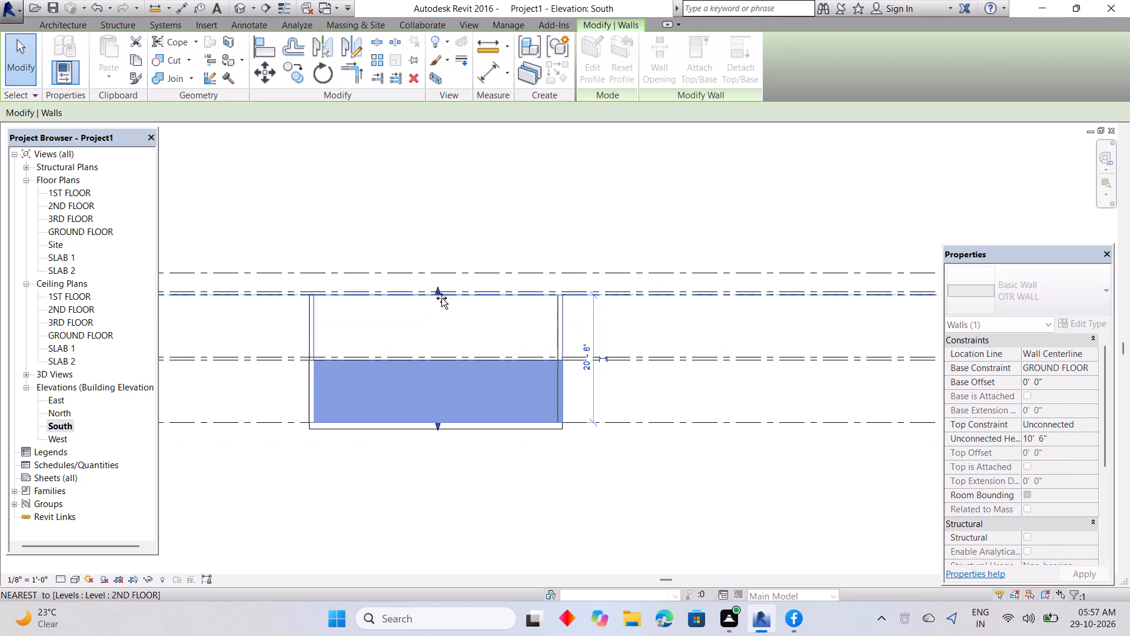
left_click_drag(441, 298, 441, 294)
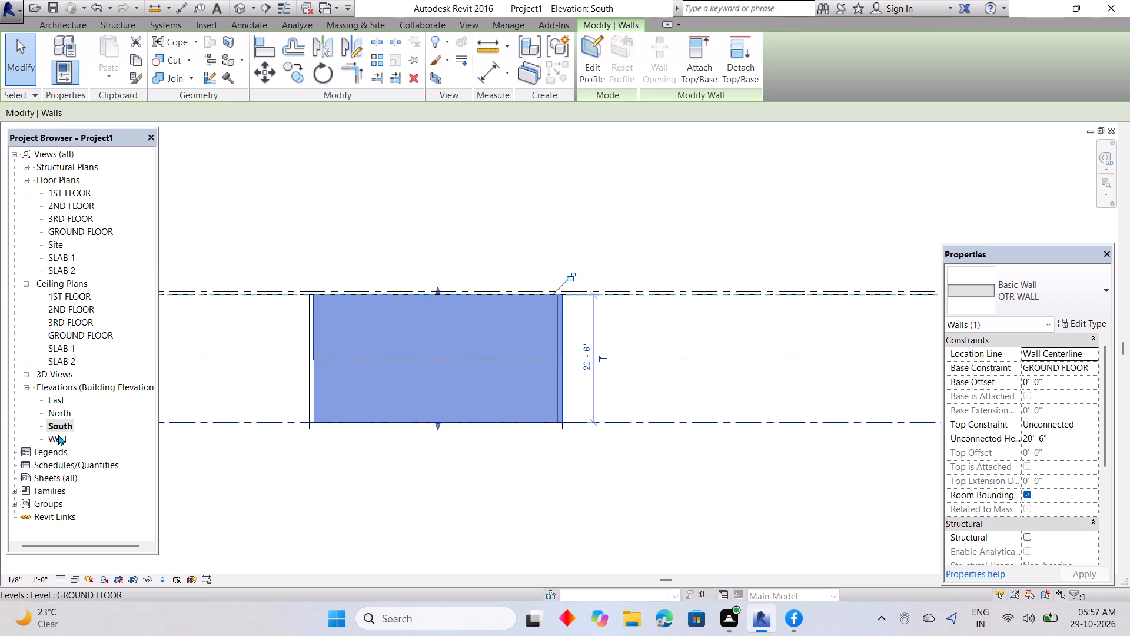
In the West elevation, raise the top of the west OTR WALL to the 2ND FLOOR level, 20'-6" high.
double_click(58, 435)
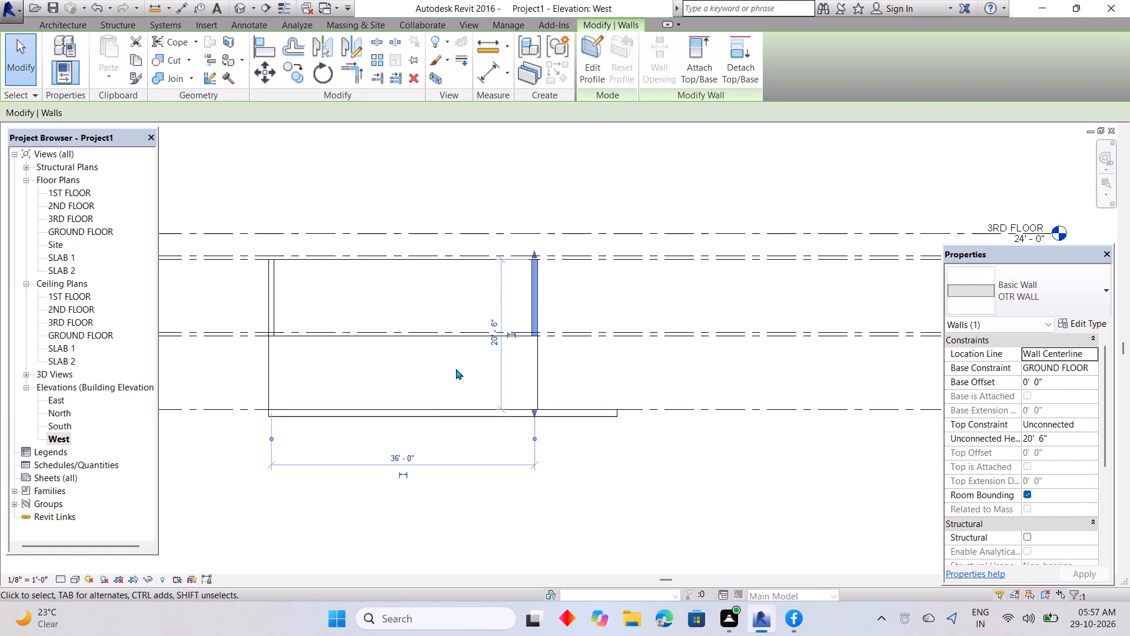
left_click(460, 334)
left_click_drag(403, 330, 426, 280)
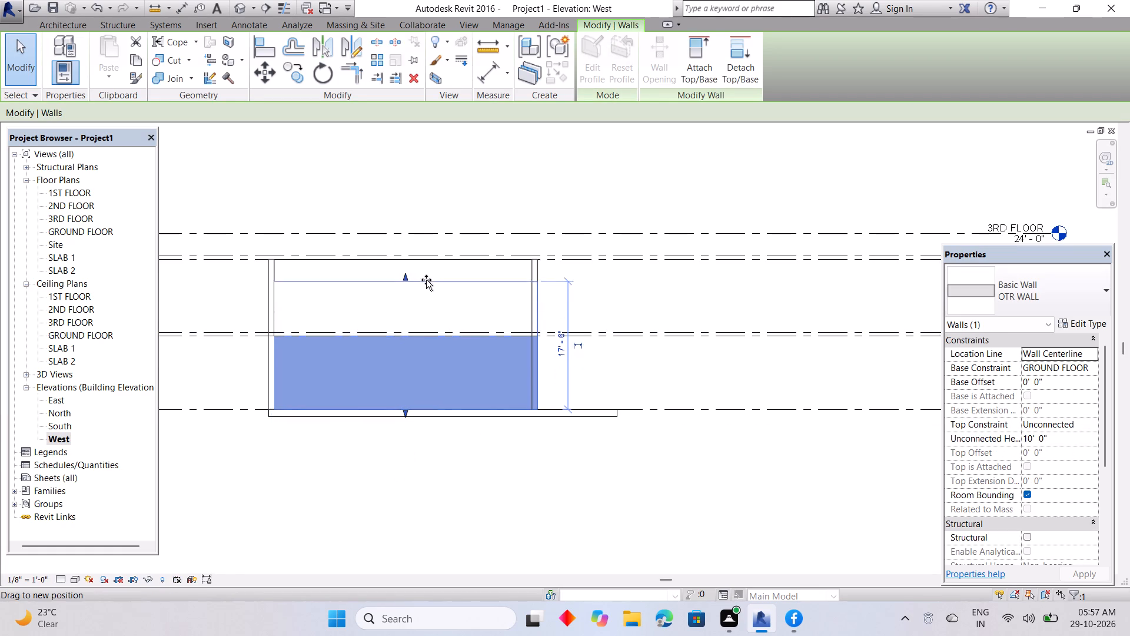
left_click_drag(426, 280, 433, 257)
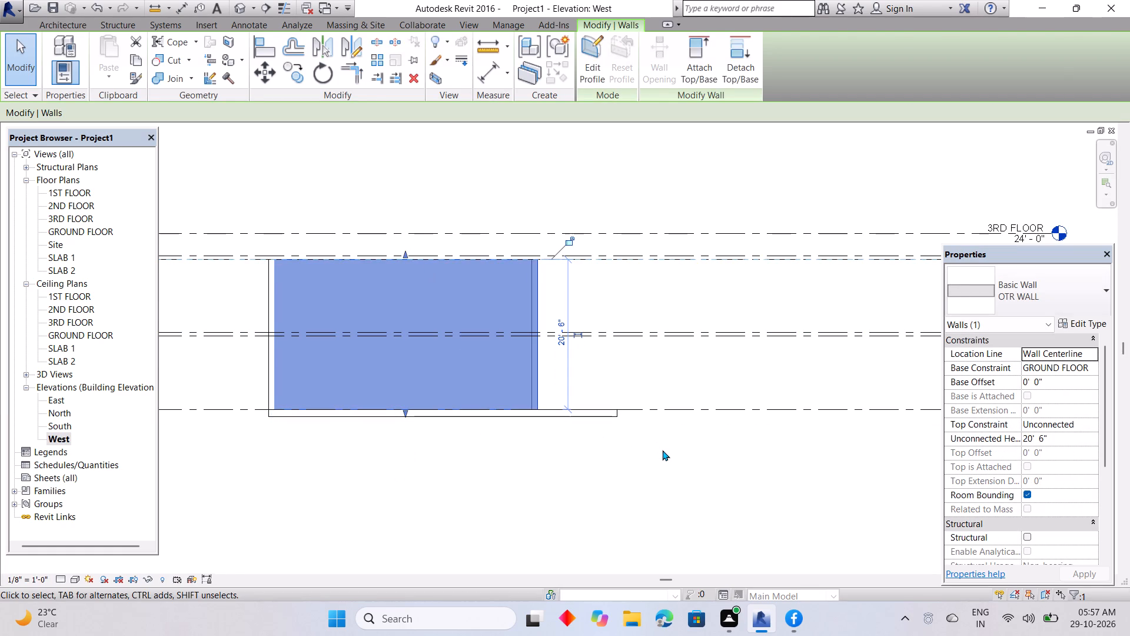
left_click(662, 450)
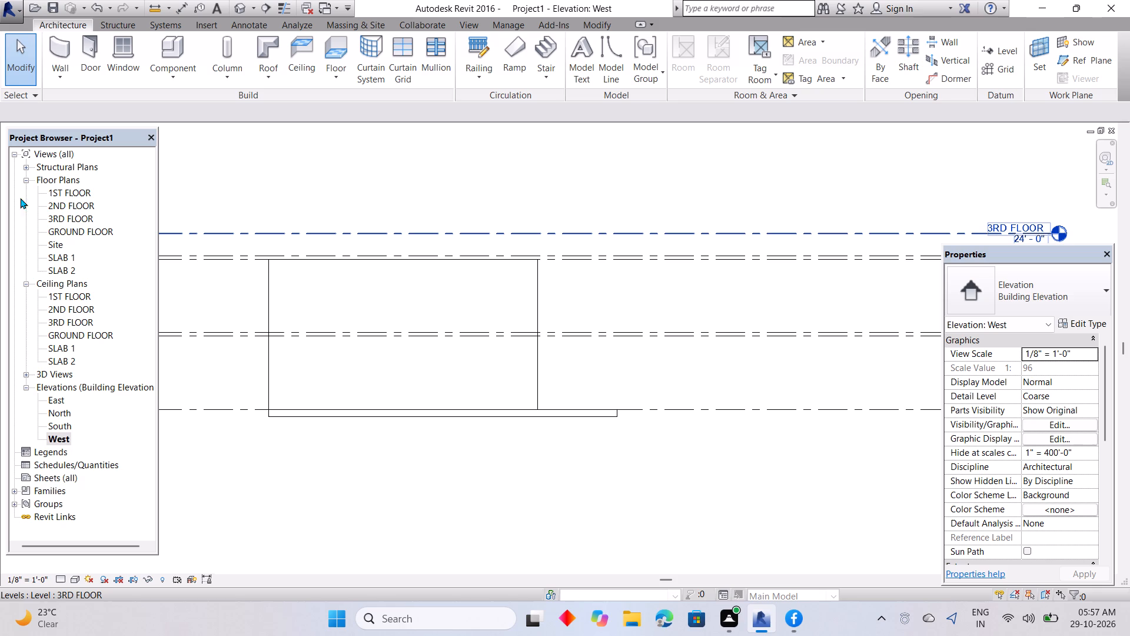
Examine the raised walls and floor slab in the 1ST FLOOR plan and from several angles in the 3D view.
left_click(79, 187)
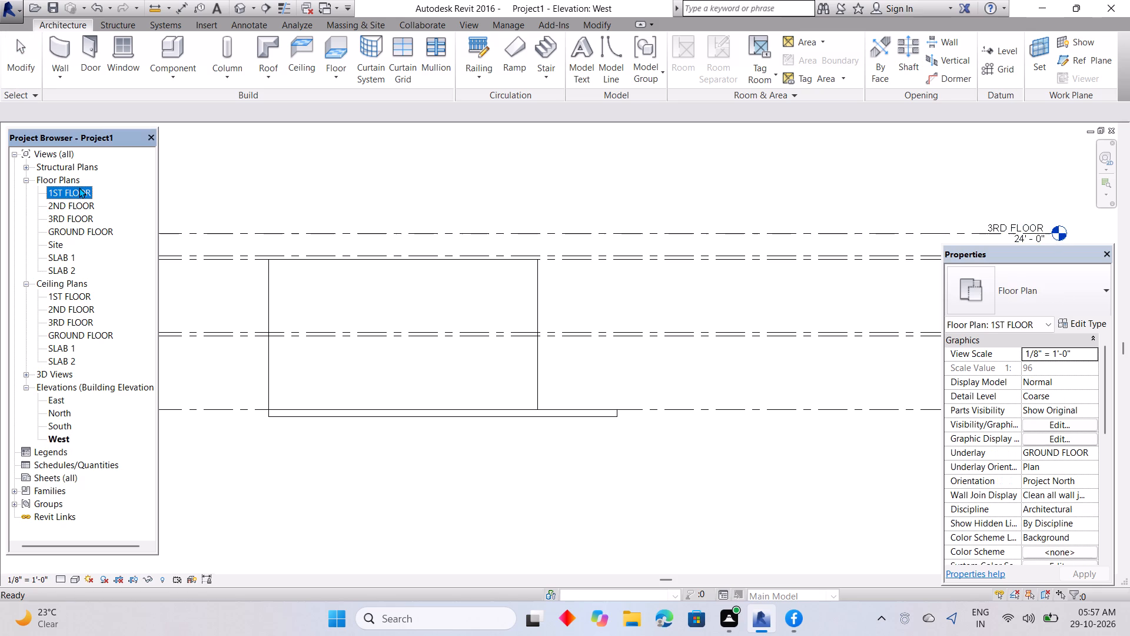
left_click(79, 187)
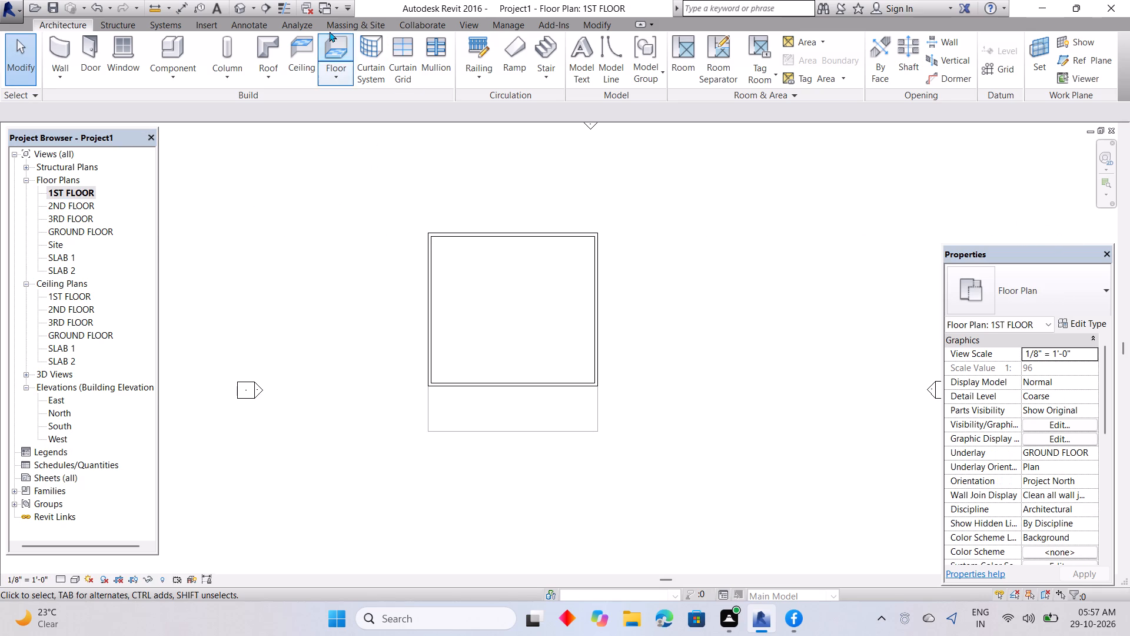
double_click(242, 6)
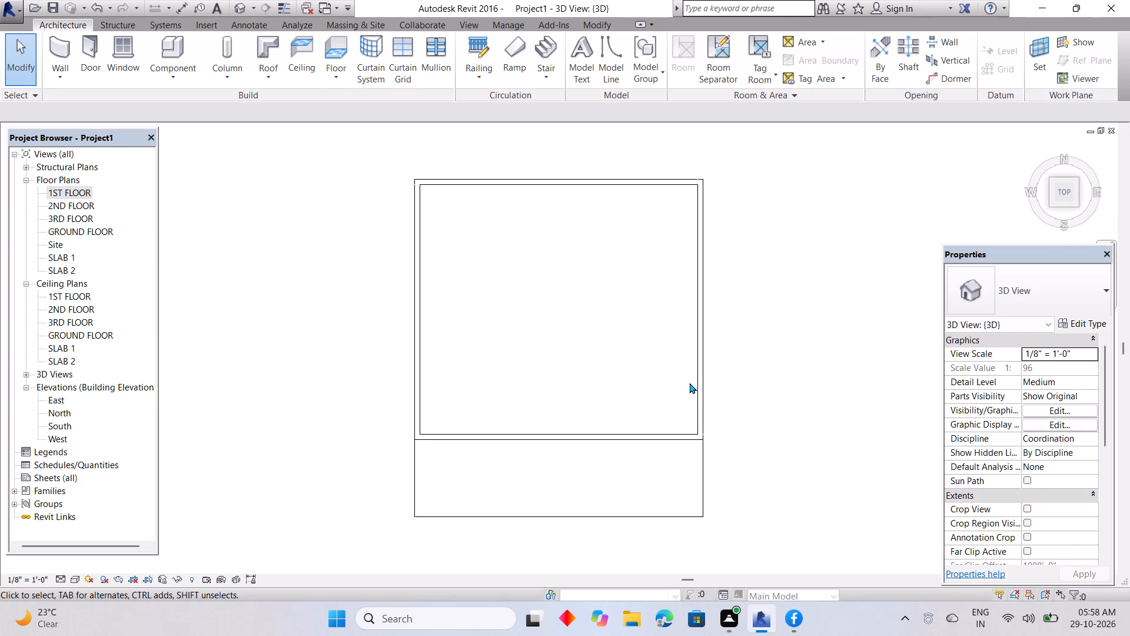
middle_click_drag(689, 383, 714, 269, "shift")
middle_click_drag(756, 404, 656, 314, "shift")
middle_click_drag(696, 458, 723, 360, "shift")
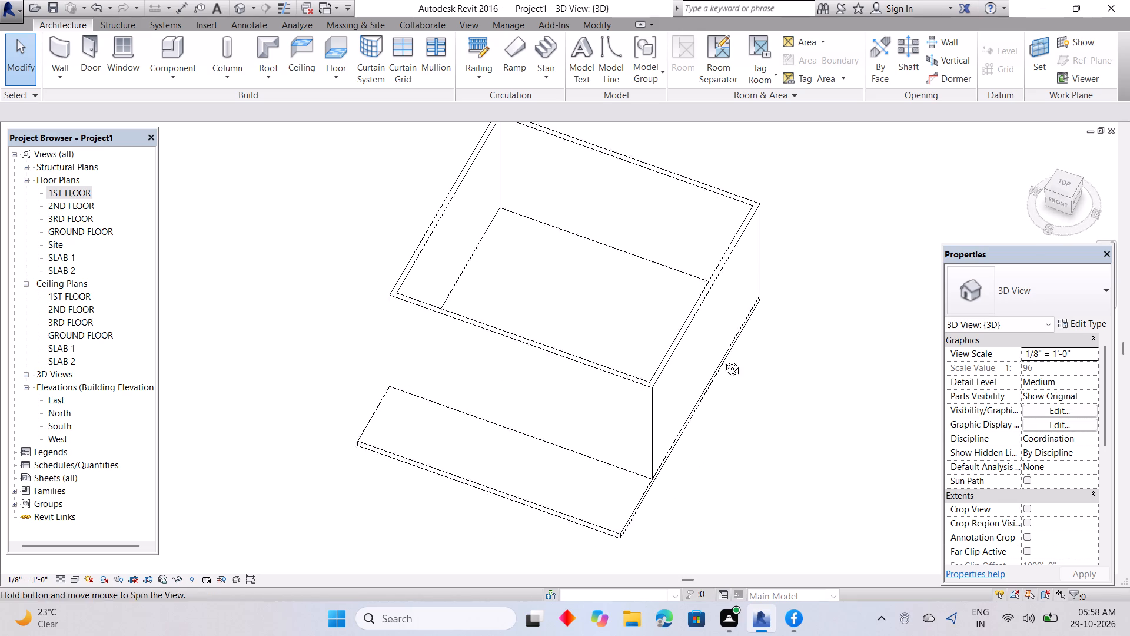
middle_click_drag(723, 360, 743, 290, "shift")
middle_click_drag(743, 417, 777, 319, "shift")
middle_click_drag(774, 404, 775, 364, "shift")
middle_click_drag(710, 474, 785, 440, "shift")
middle_click_drag(733, 444, 821, 444, "shift")
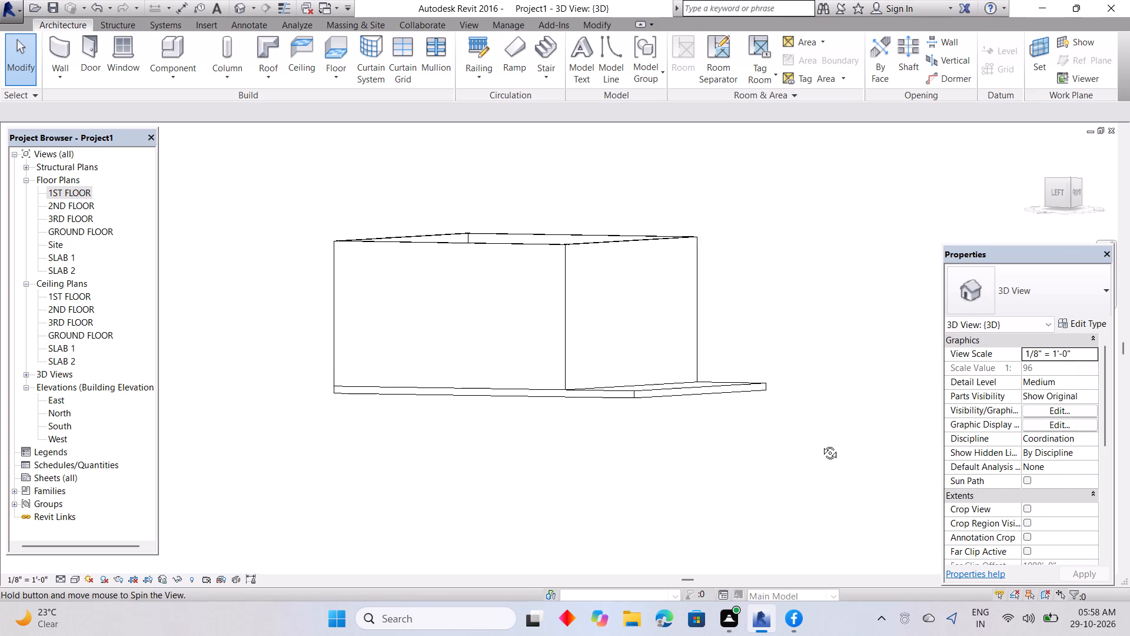
middle_click_drag(821, 444, 727, 448, "shift")
middle_click_drag(687, 438, 770, 443, "shift")
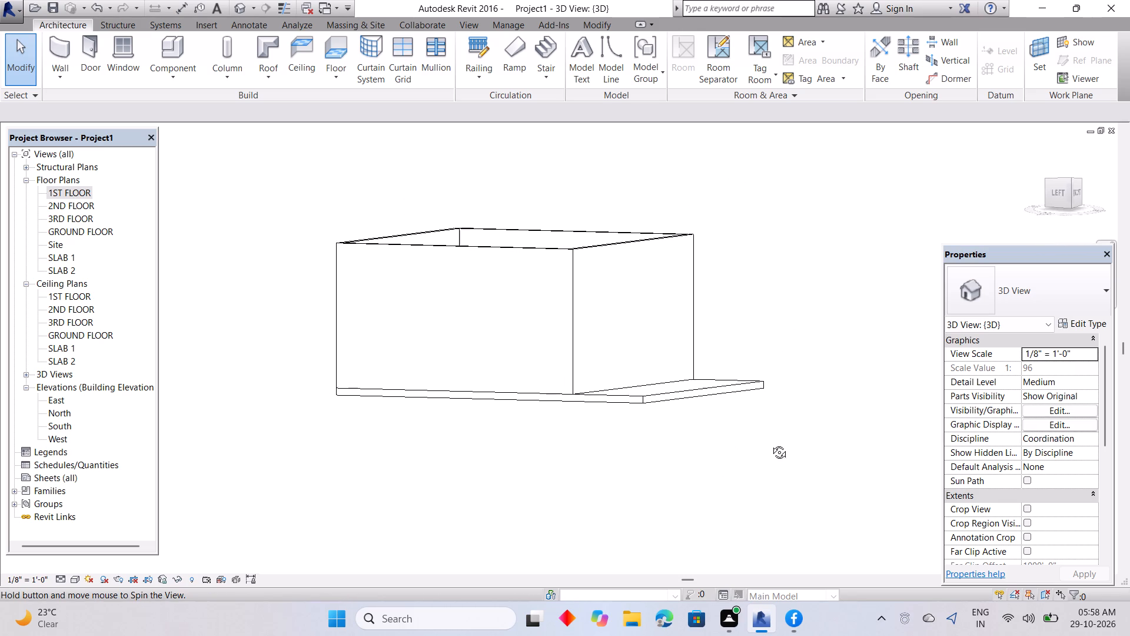
middle_click_drag(770, 443, 563, 472, "shift")
scroll(570, 461, "down", 2)
middle_click_drag(577, 458, 612, 492)
Delete the Generic - 12" floor slab on the GROUND FLOOR level.
left_click(631, 436)
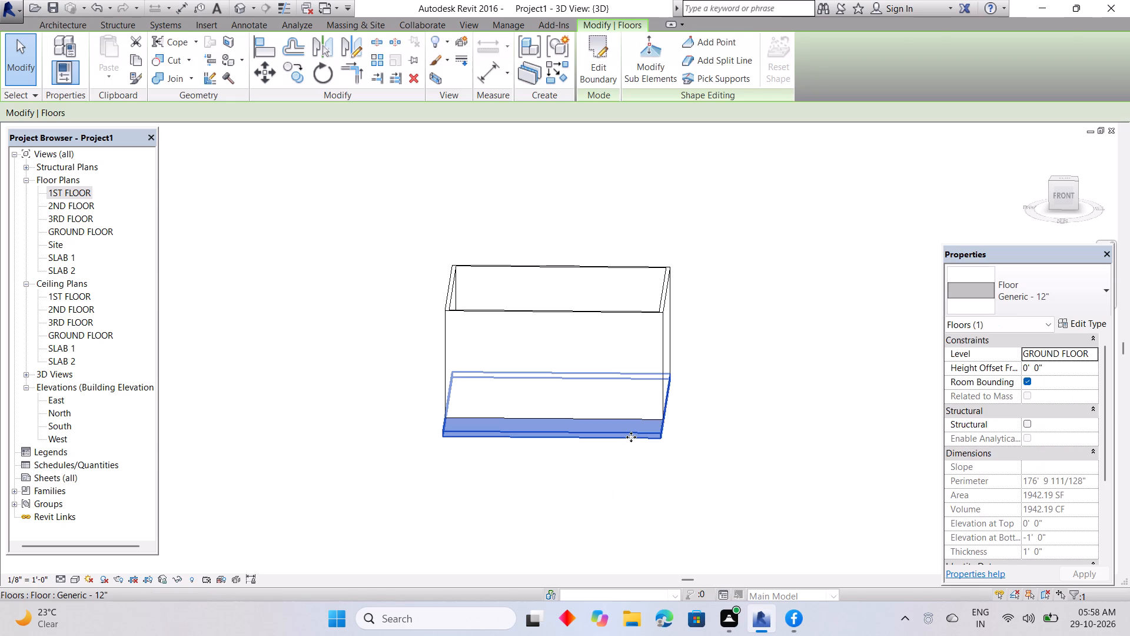
key("Delete")
key("Escape")
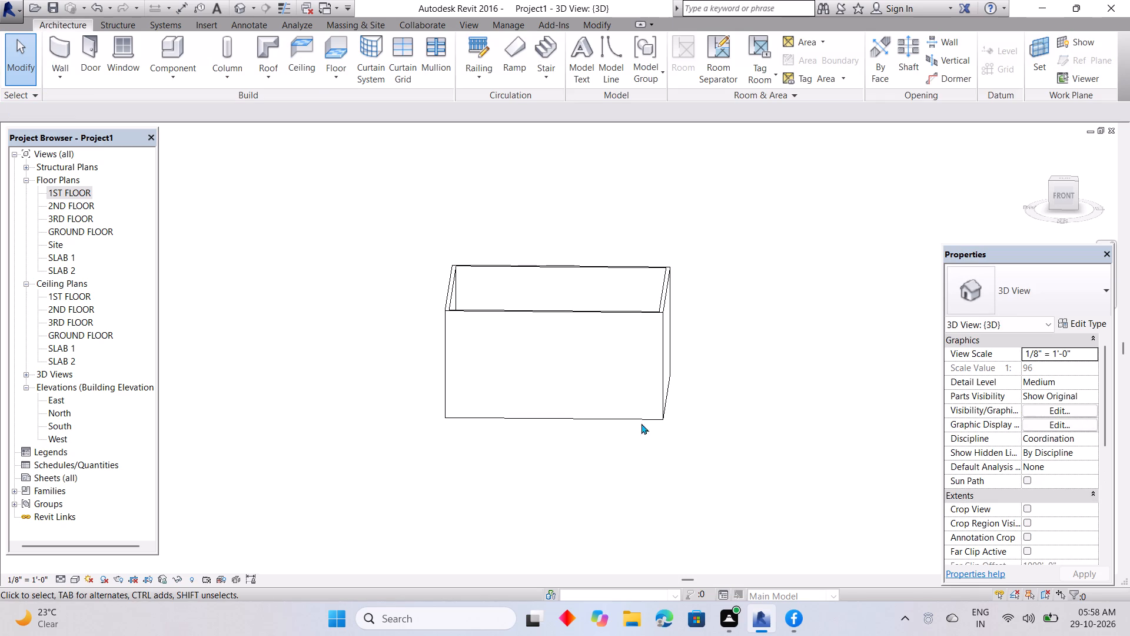
Look at the four walls in the 3D view from straight above.
left_click(1063, 175)
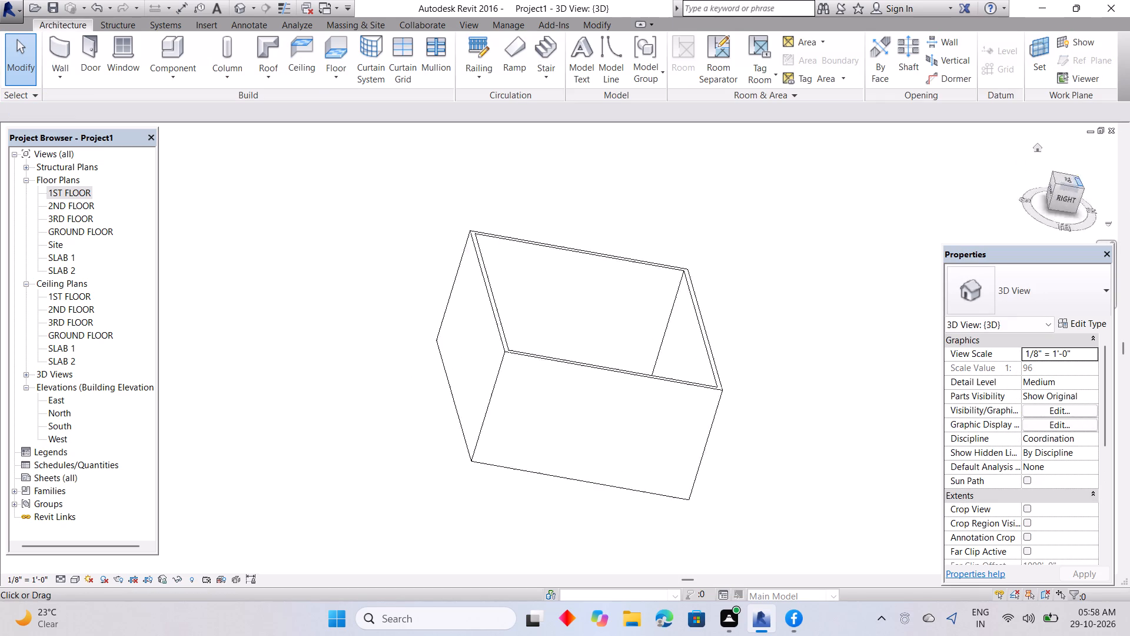
left_click(1063, 178)
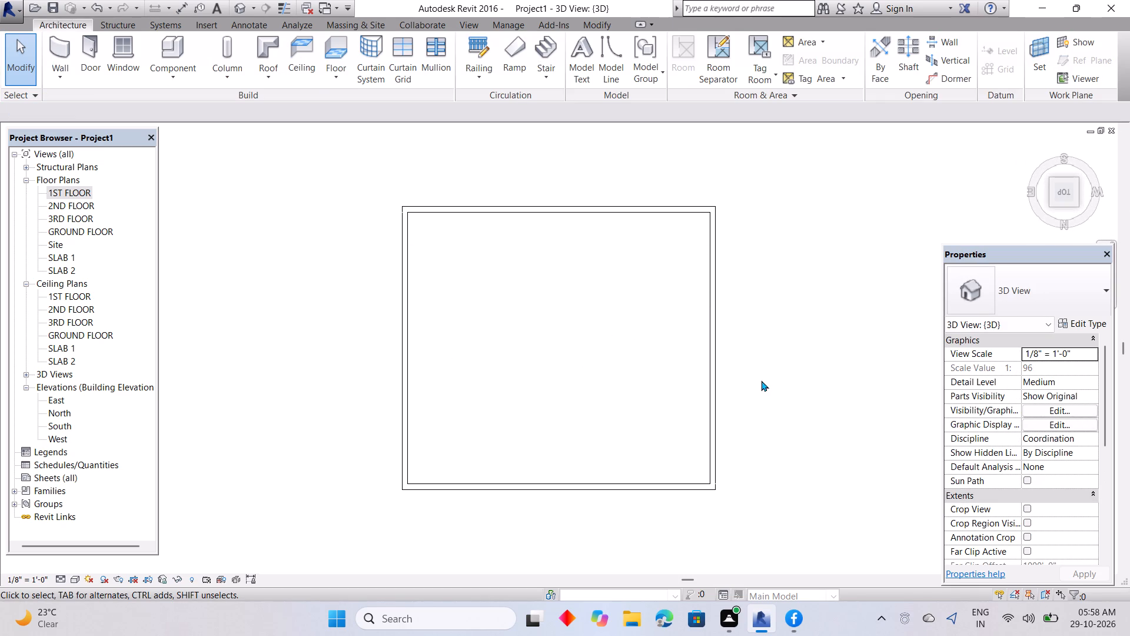
Examine the four outer walls in the 3D view from several sides and from straight above.
left_click(1060, 206)
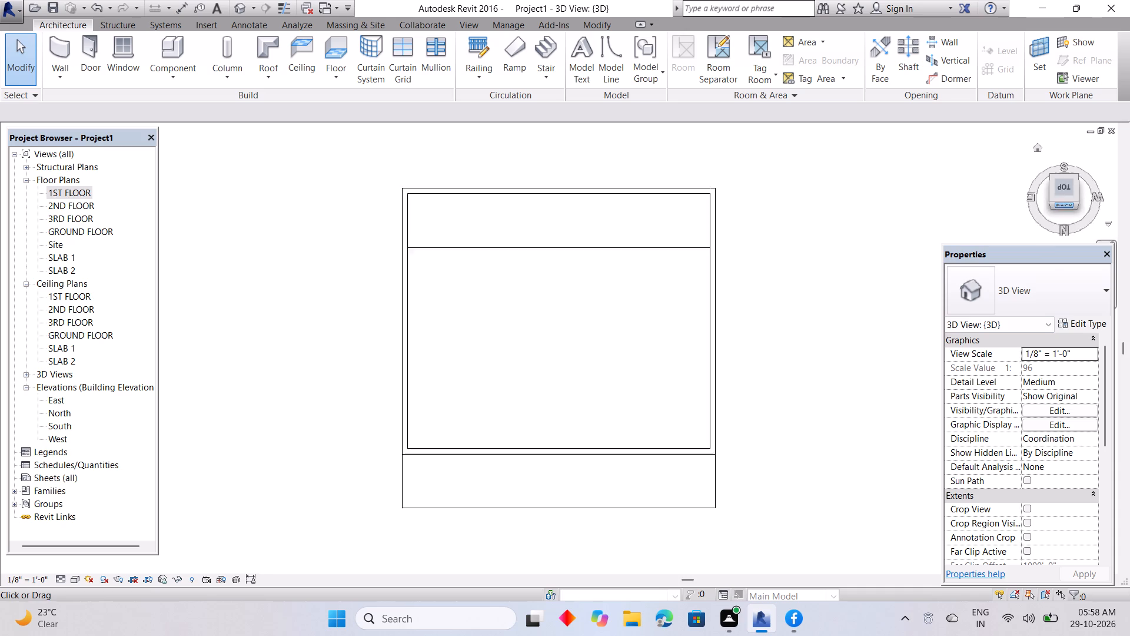
middle_click_drag(1052, 236, 811, 298, "shift")
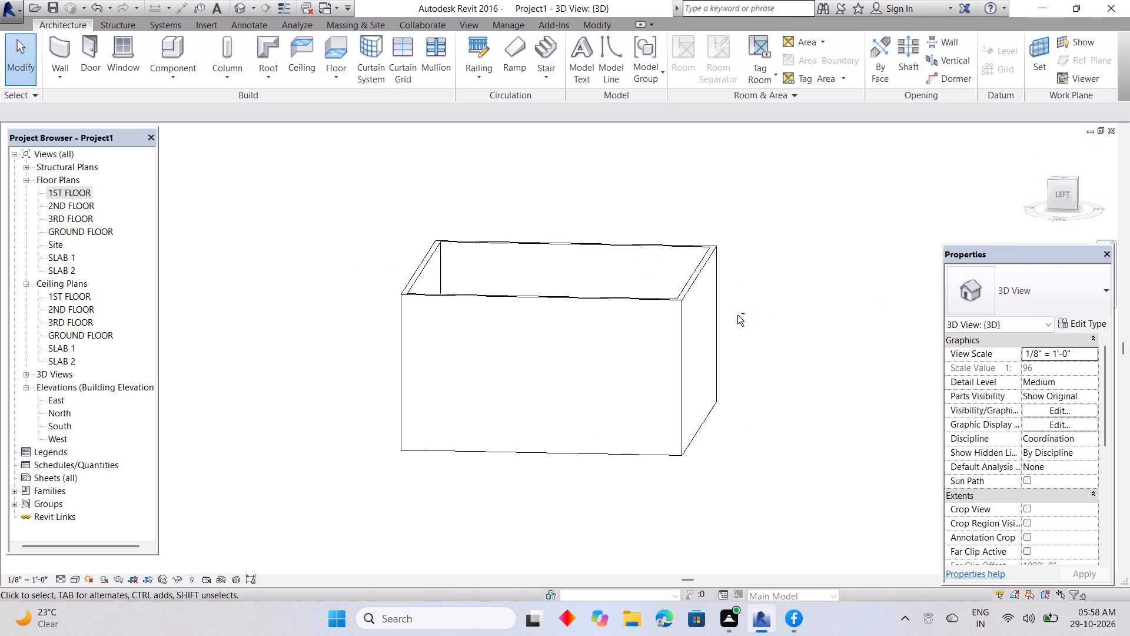
left_click(1071, 175)
left_click(1071, 177)
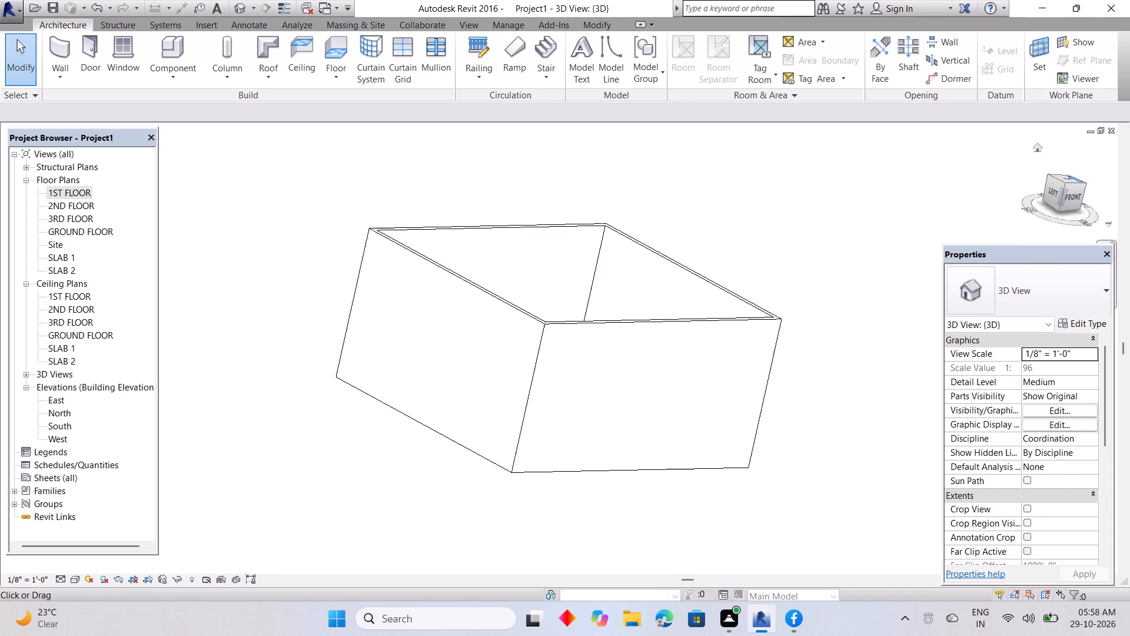
left_click(1069, 188)
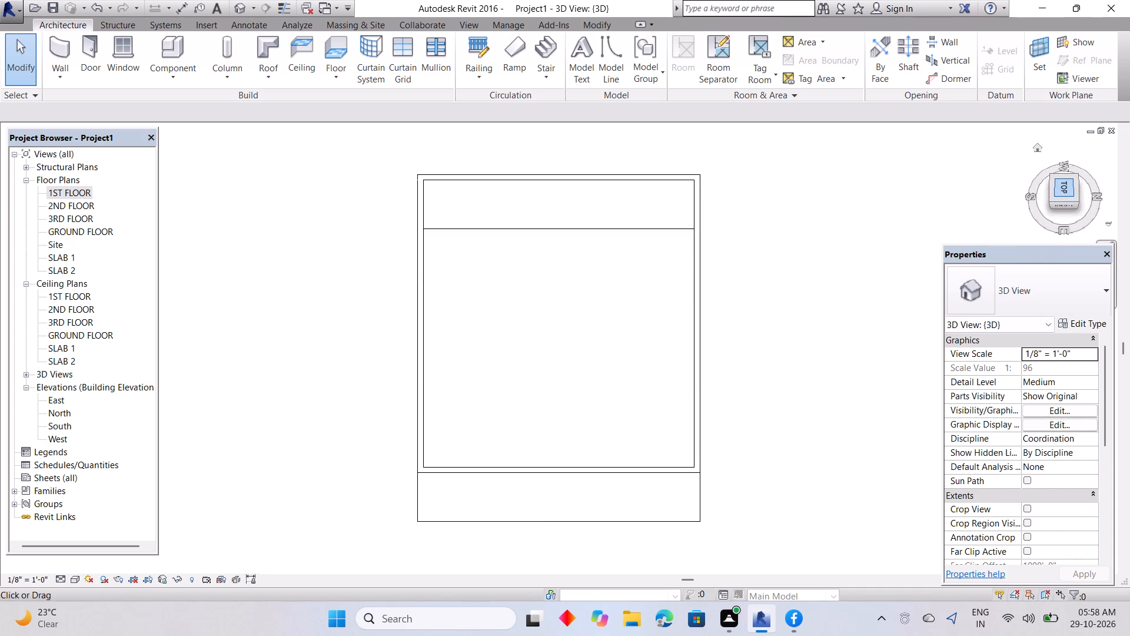
left_click(1075, 190)
left_click(1075, 190)
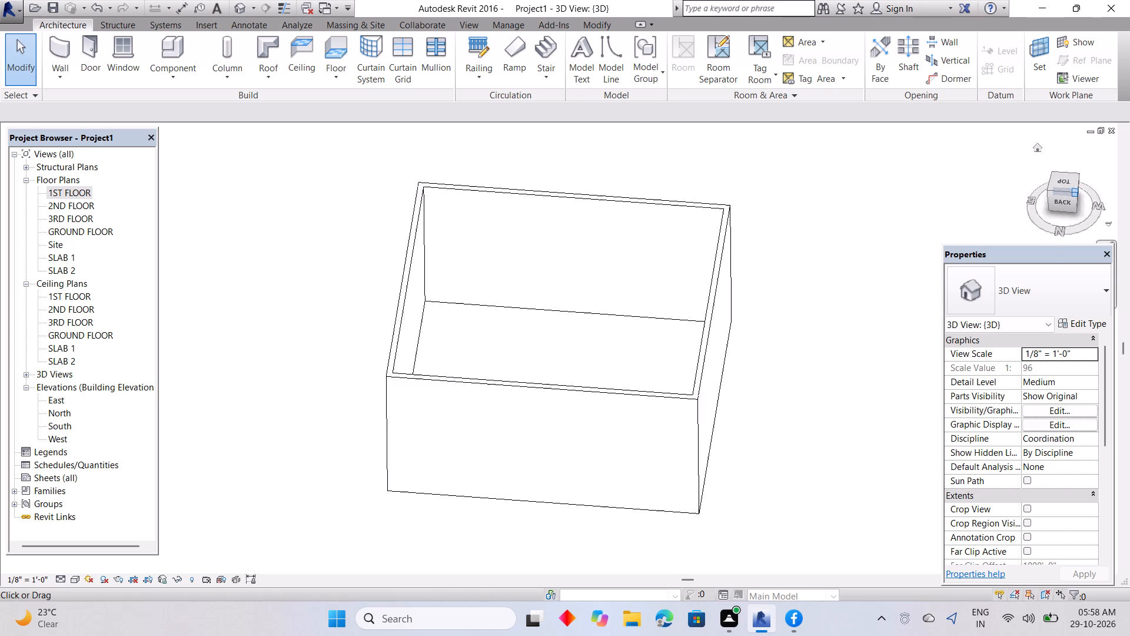
left_click(1082, 179)
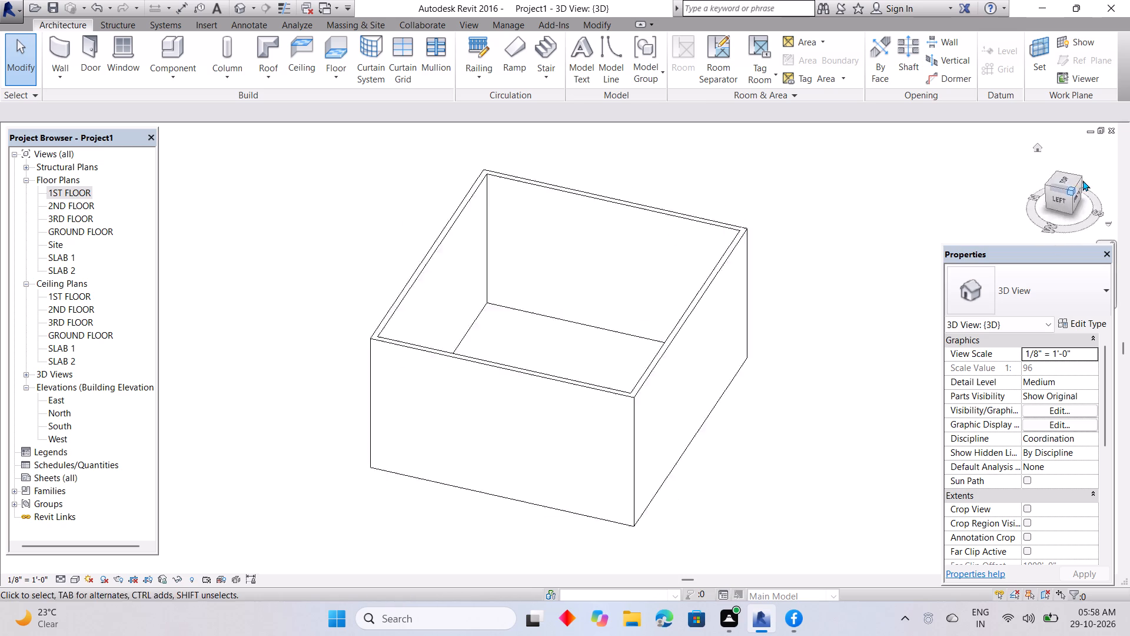
left_click(1082, 181)
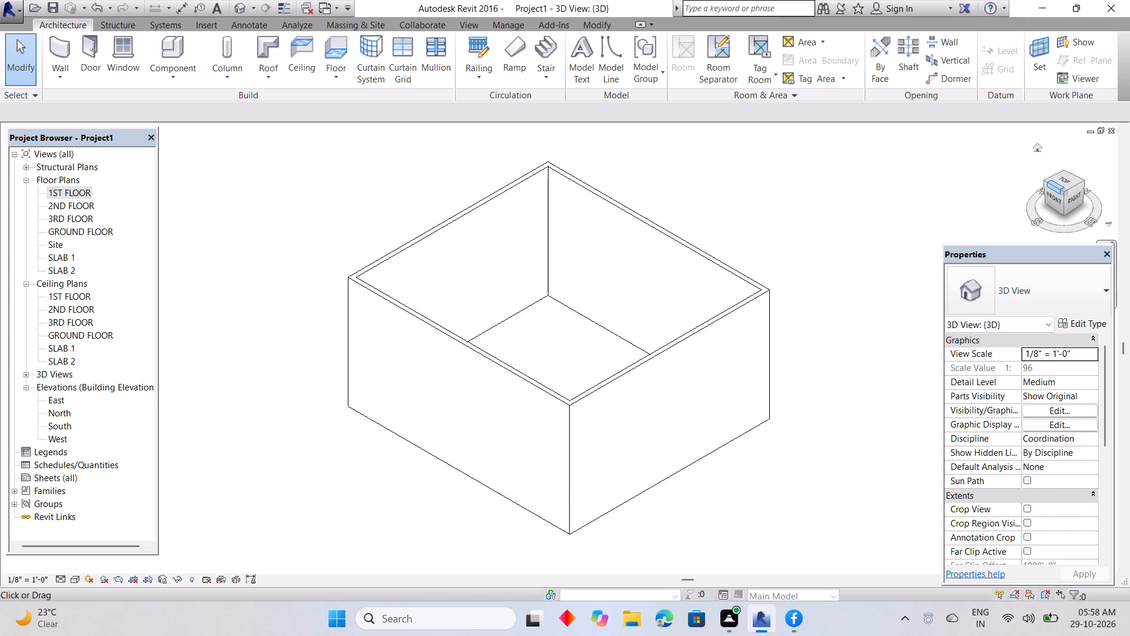
left_click(1055, 185)
left_click(1065, 182)
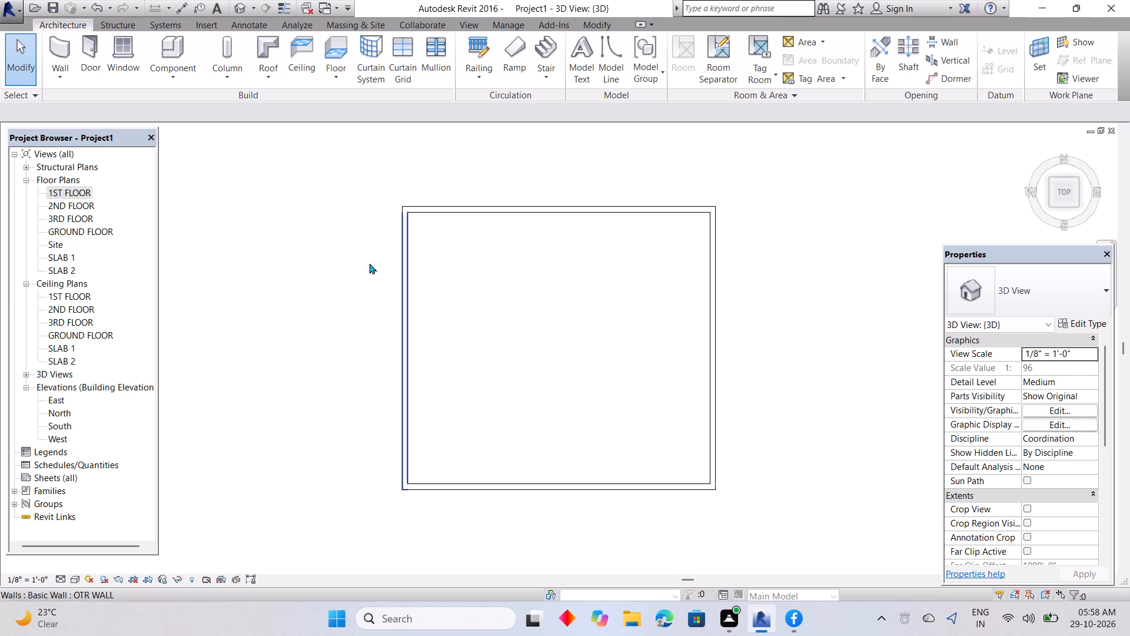
Create a rectangular Generic - 12" floor on the GROUND FLOOR level, 51'-6" by 47'-6", aligned with the north wall and extending past the other three.
left_click(333, 47)
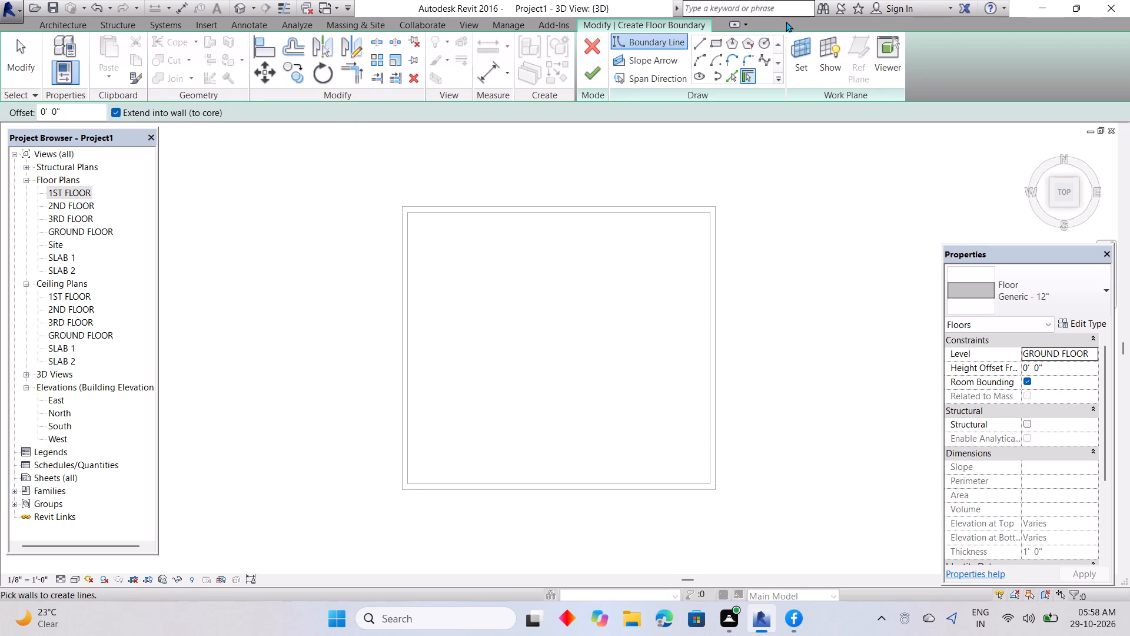
left_click(713, 42)
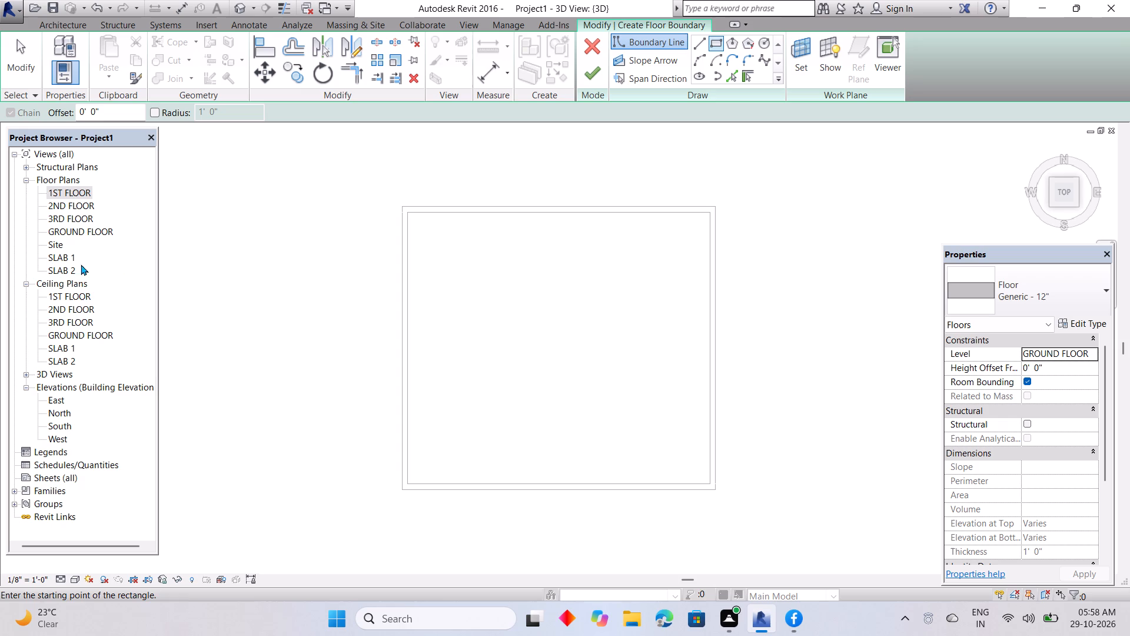
left_click(75, 226)
left_click(75, 226)
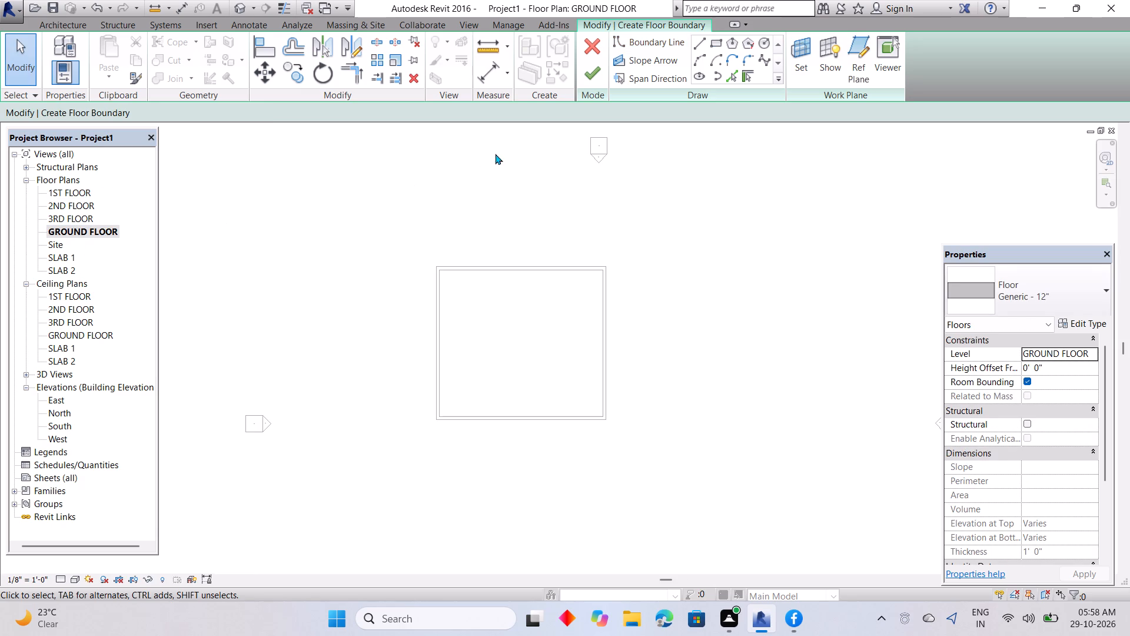
left_click(722, 43)
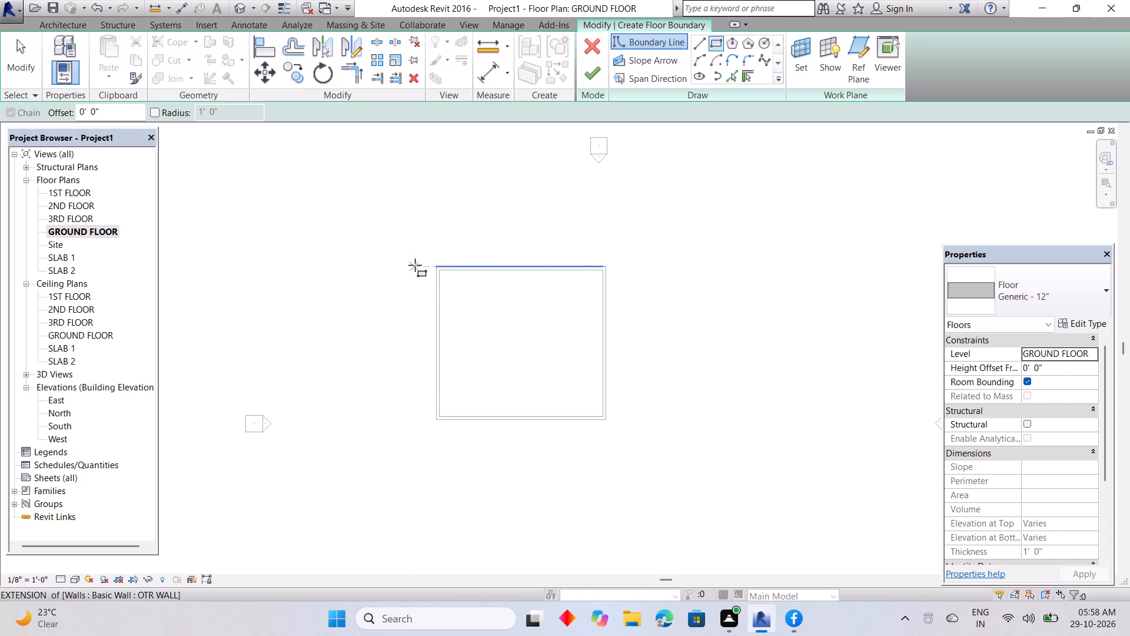
left_click(415, 265)
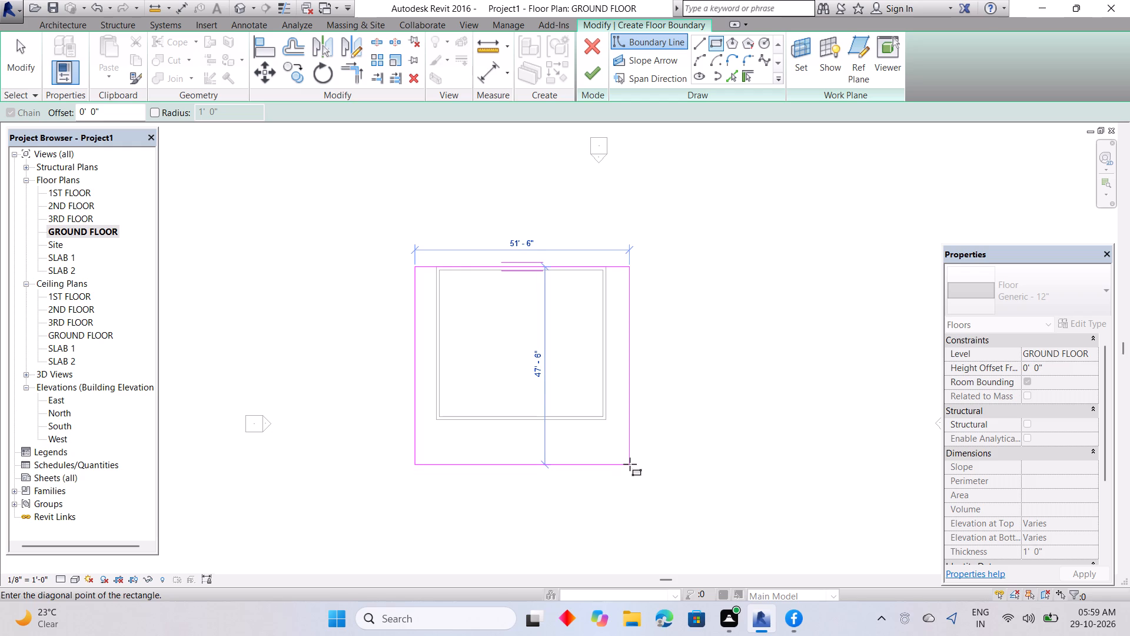
left_click(630, 464)
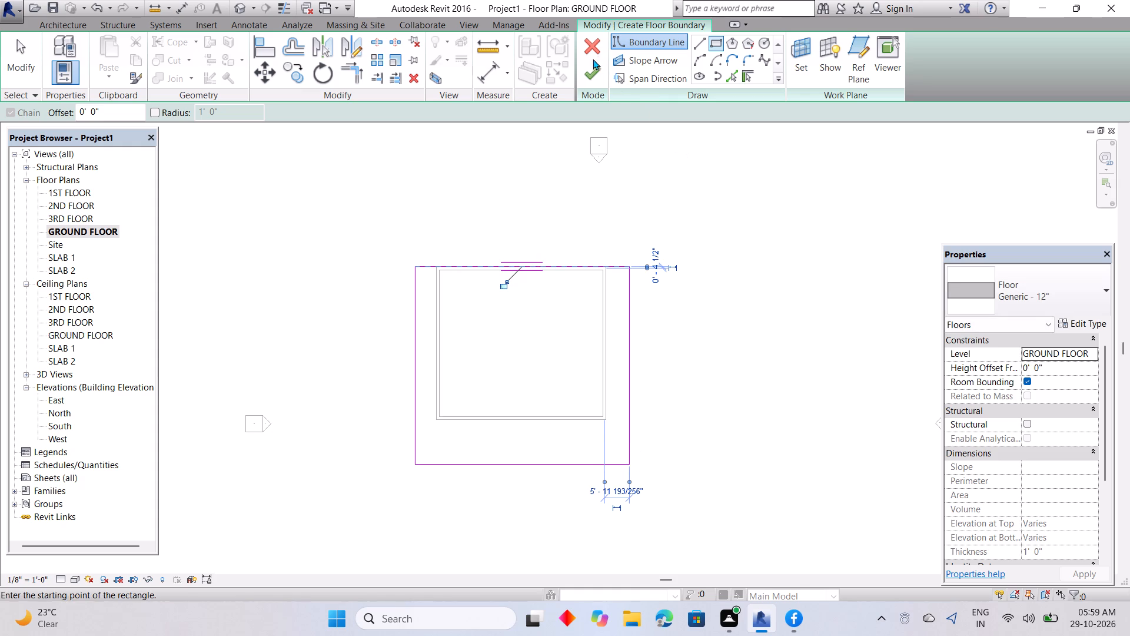
left_click(593, 79)
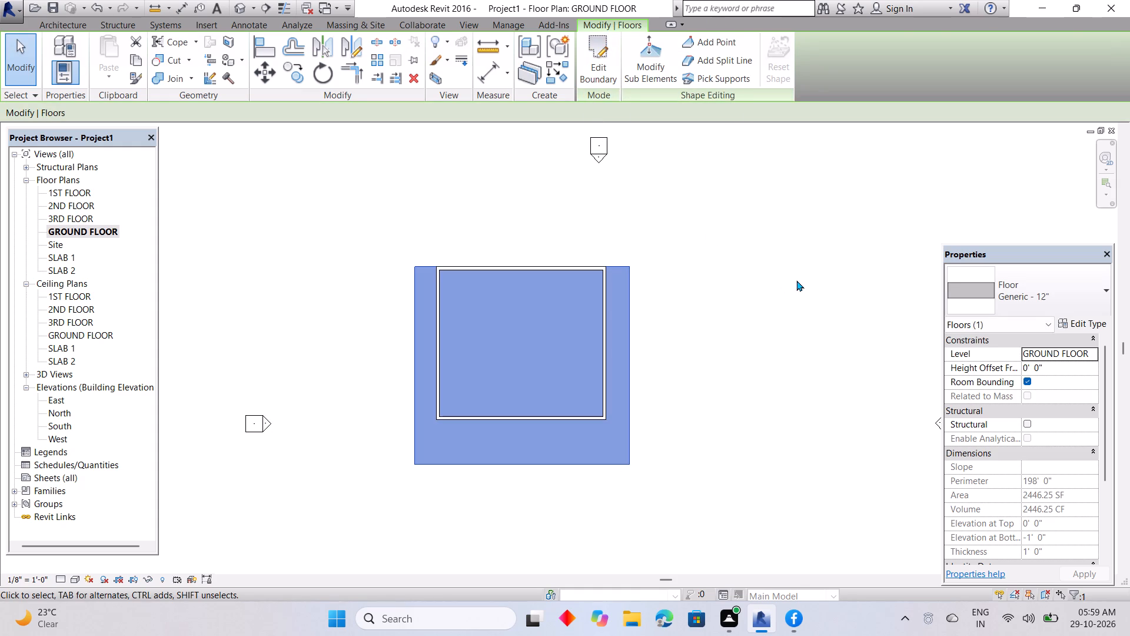
key("Escape")
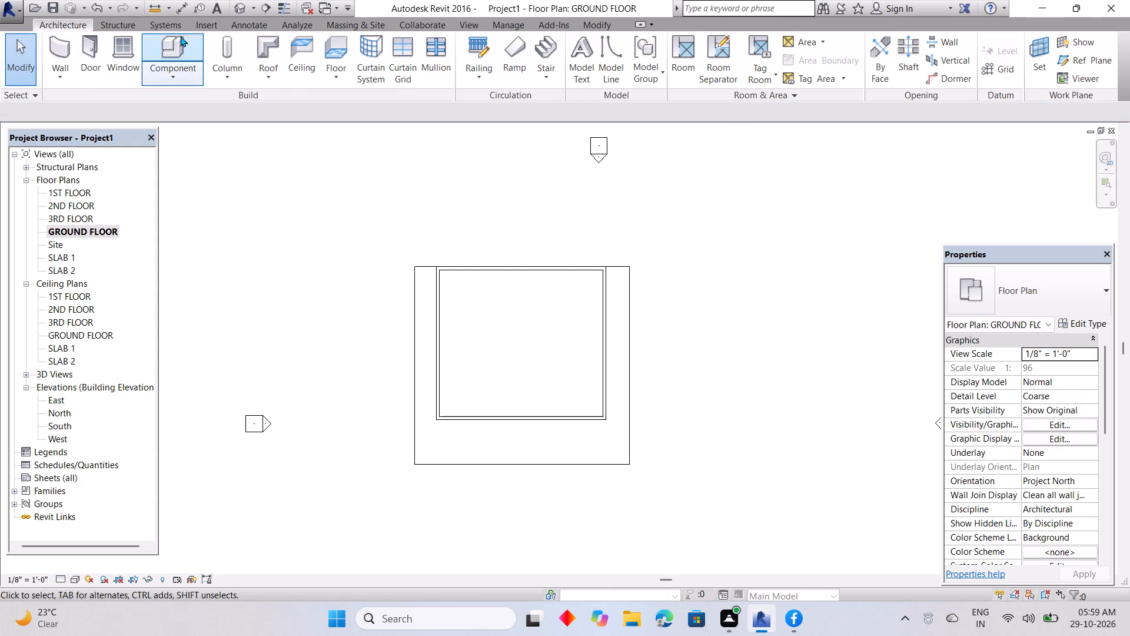
Examine the ground floor slab and walls in the 3D view from several angles and from straight above.
left_click(238, 5)
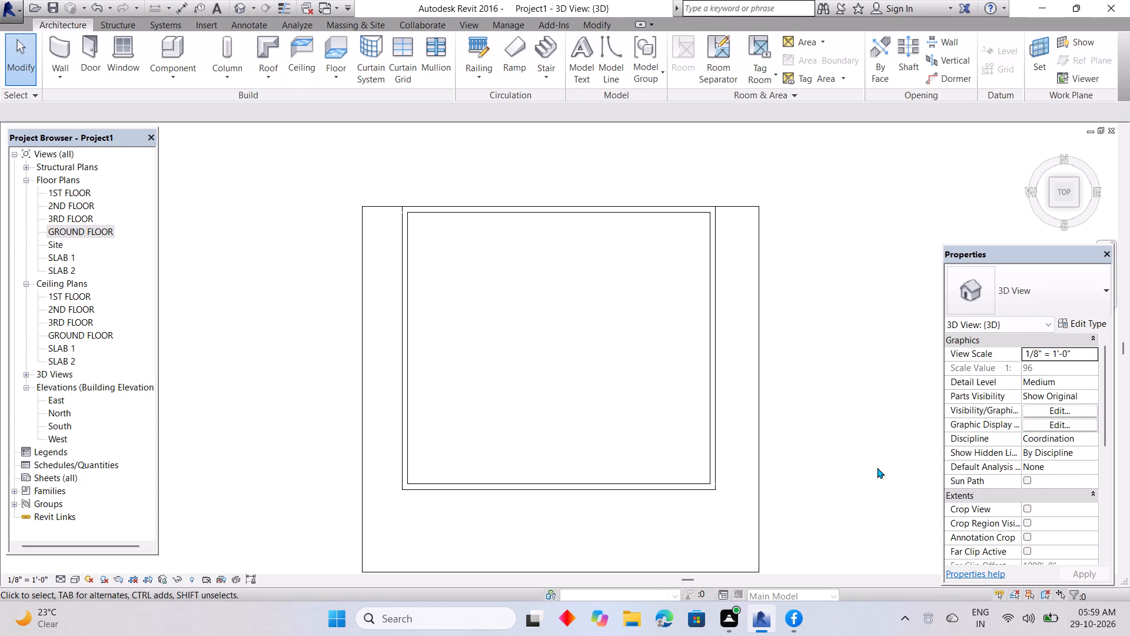
middle_click_drag(893, 481, 862, 260, "shift")
middle_click_drag(835, 463, 875, 292, "shift")
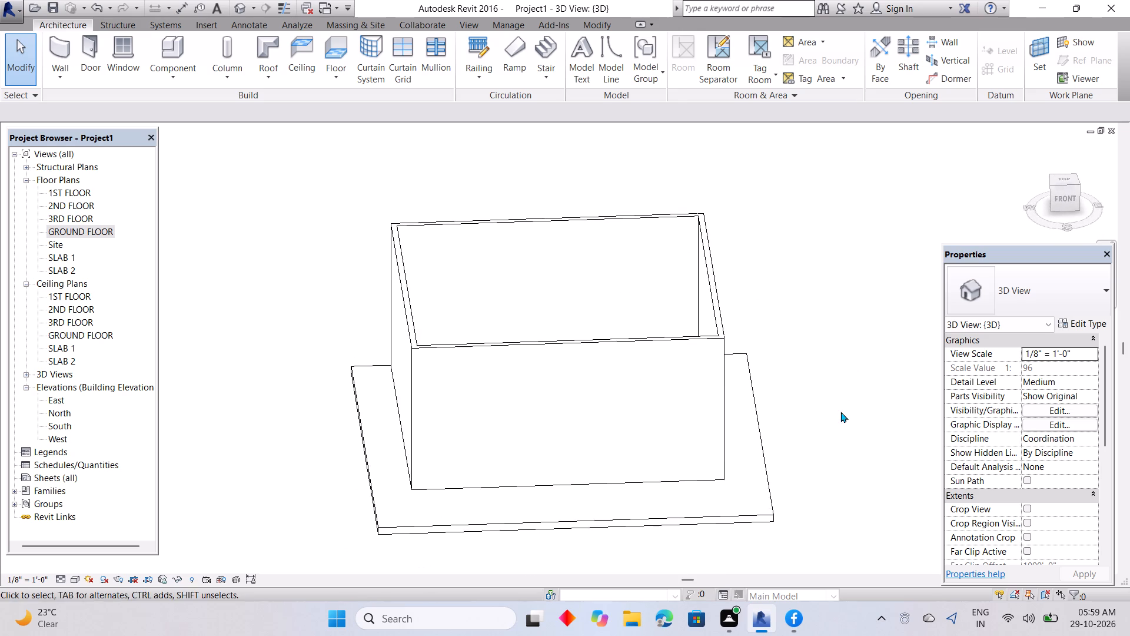
middle_click_drag(841, 412, 512, 420, "shift")
middle_click_drag(623, 425, 801, 407, "shift")
middle_click_drag(705, 440, 805, 436, "shift")
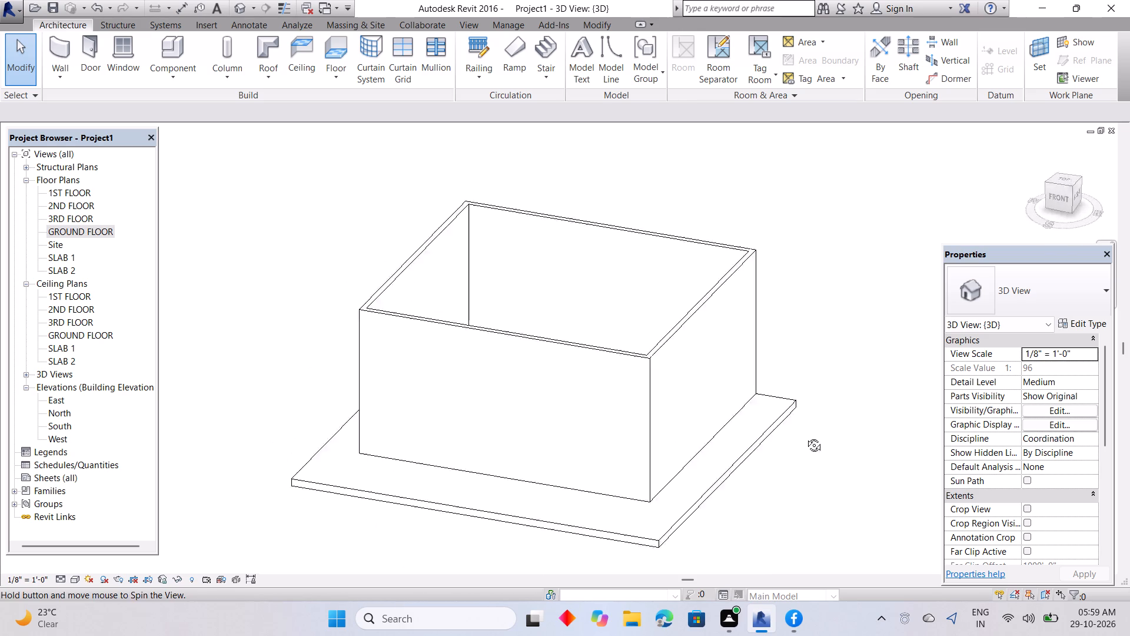
middle_click_drag(805, 436, 852, 428, "shift")
middle_click(726, 455, "shift")
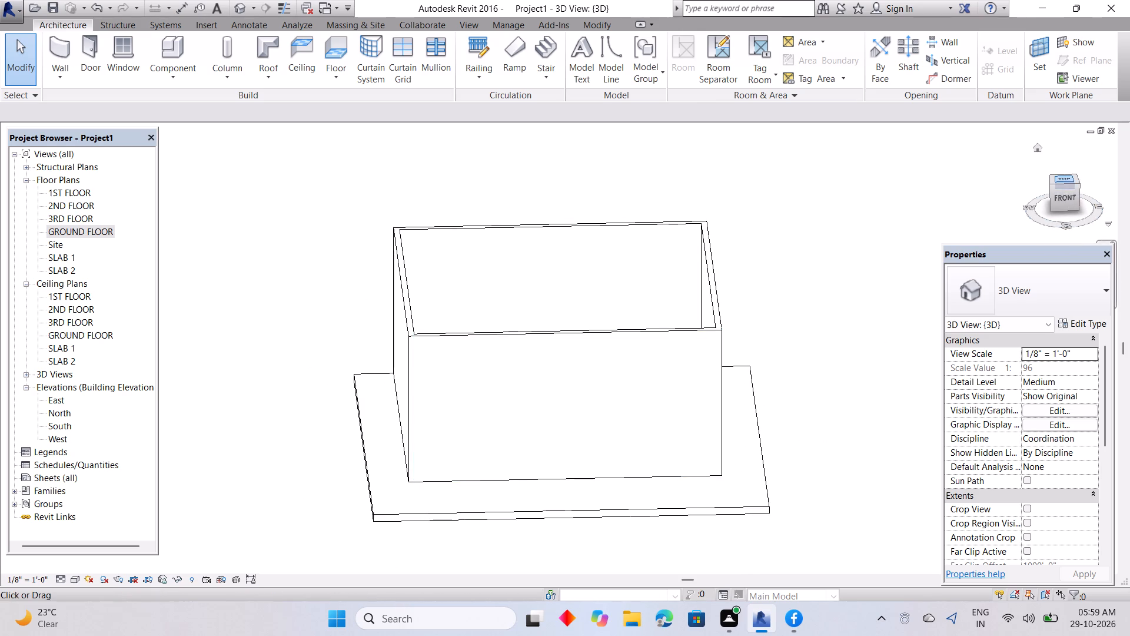
left_click(1061, 176)
left_click(1064, 170)
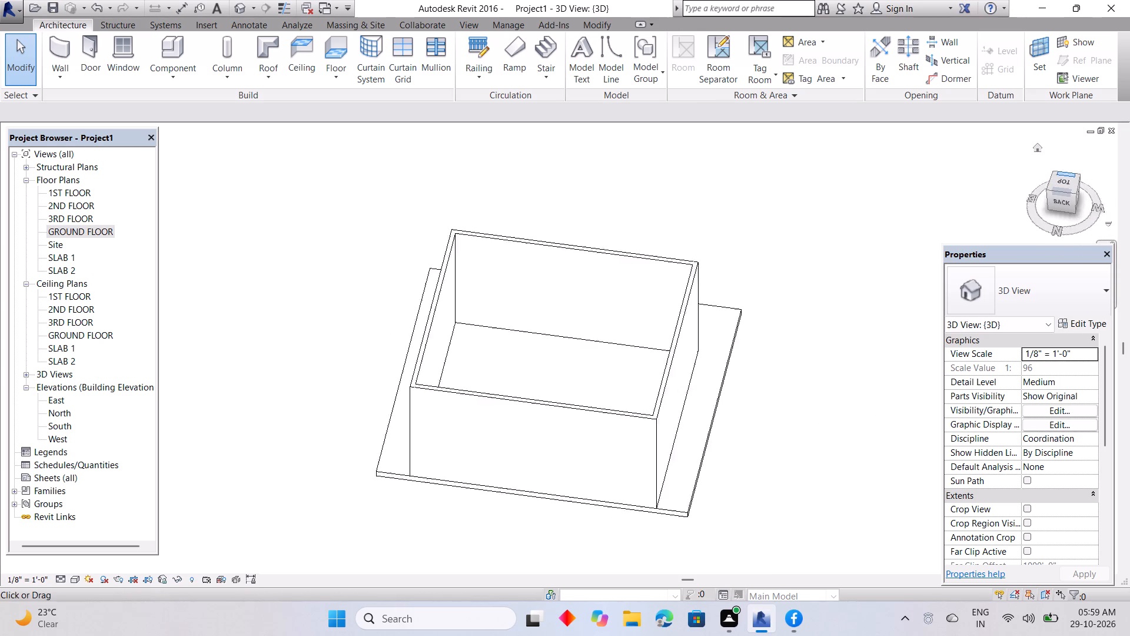
left_click(1063, 179)
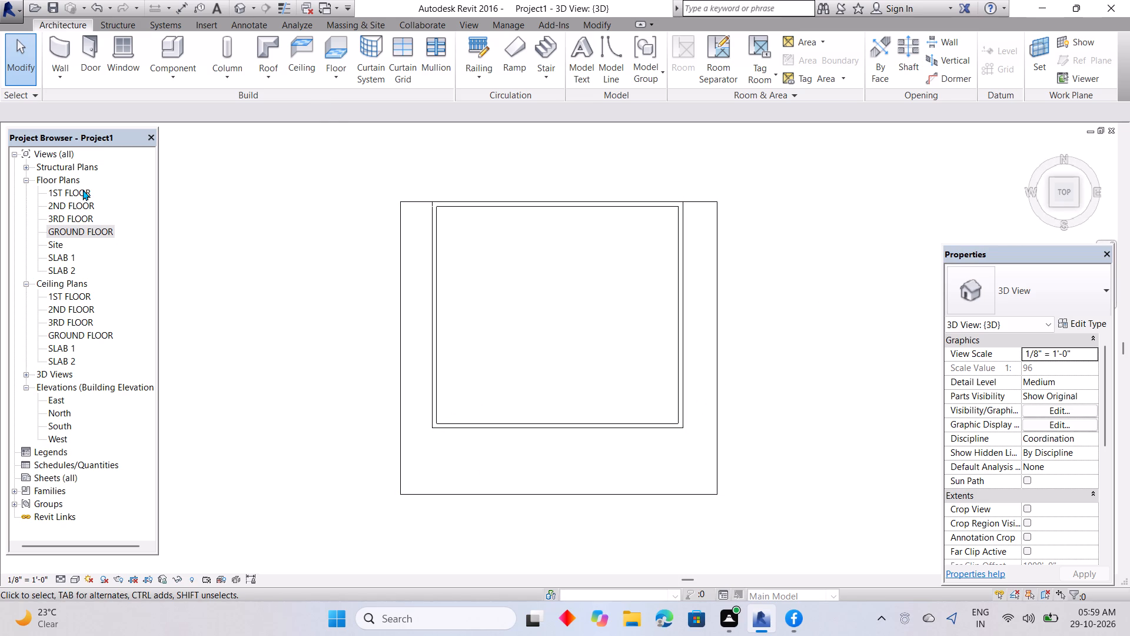
Create a rectangular Generic - 12" architectural floor on the SLAB 1 level, 40'-9" wide and about 45' deep, extending past the south wall.
double_click(66, 259)
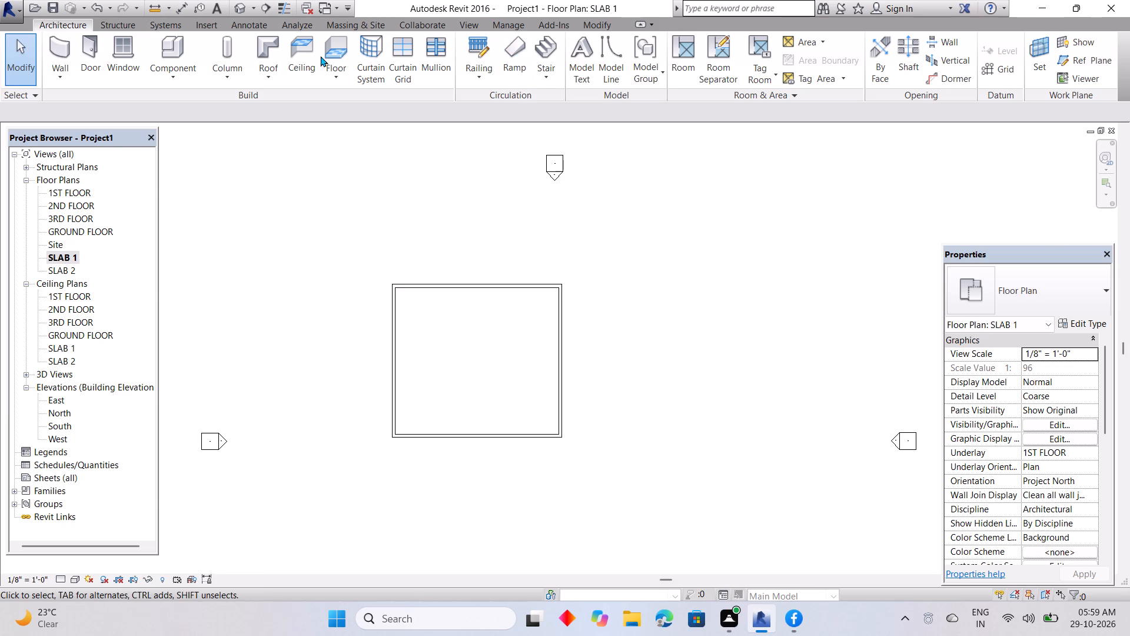
left_click(325, 76)
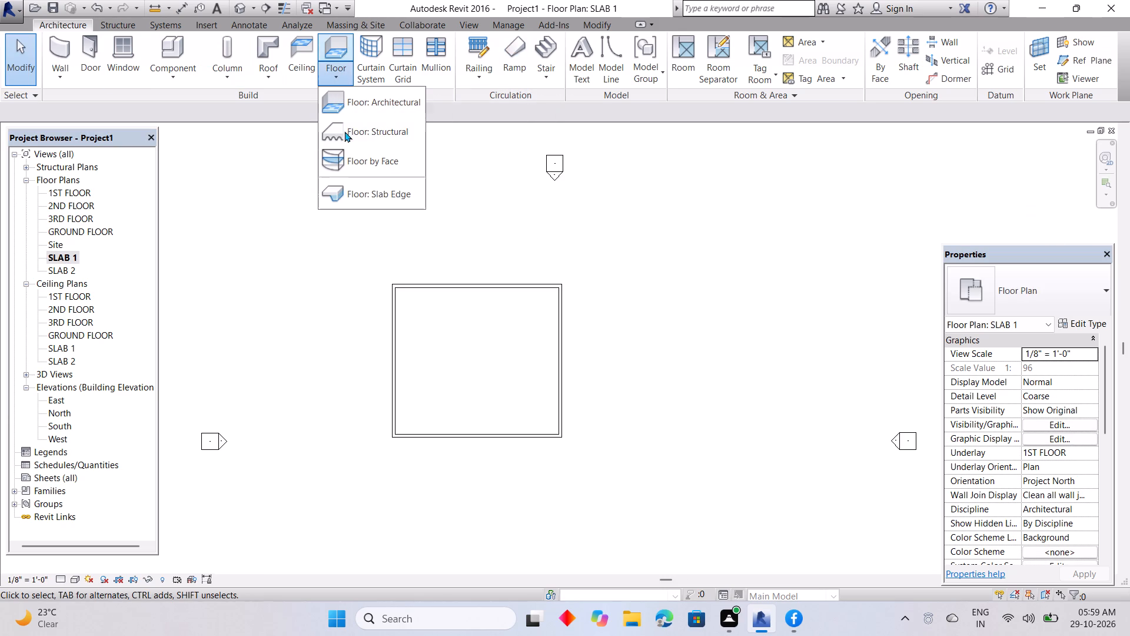
left_click(360, 104)
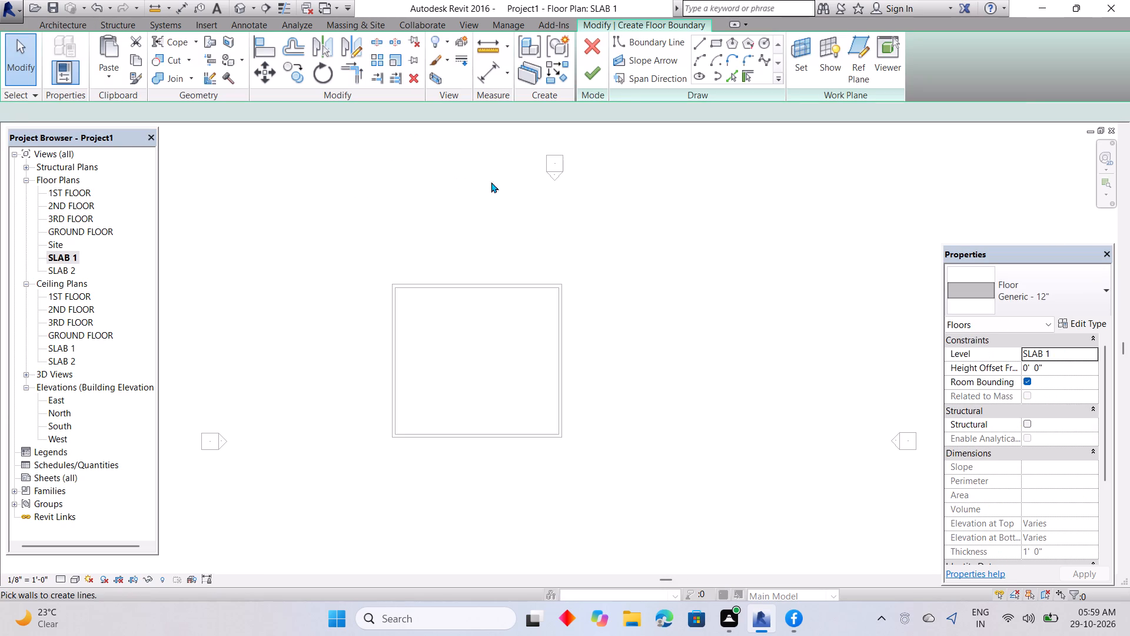
left_click(719, 40)
left_click(390, 283)
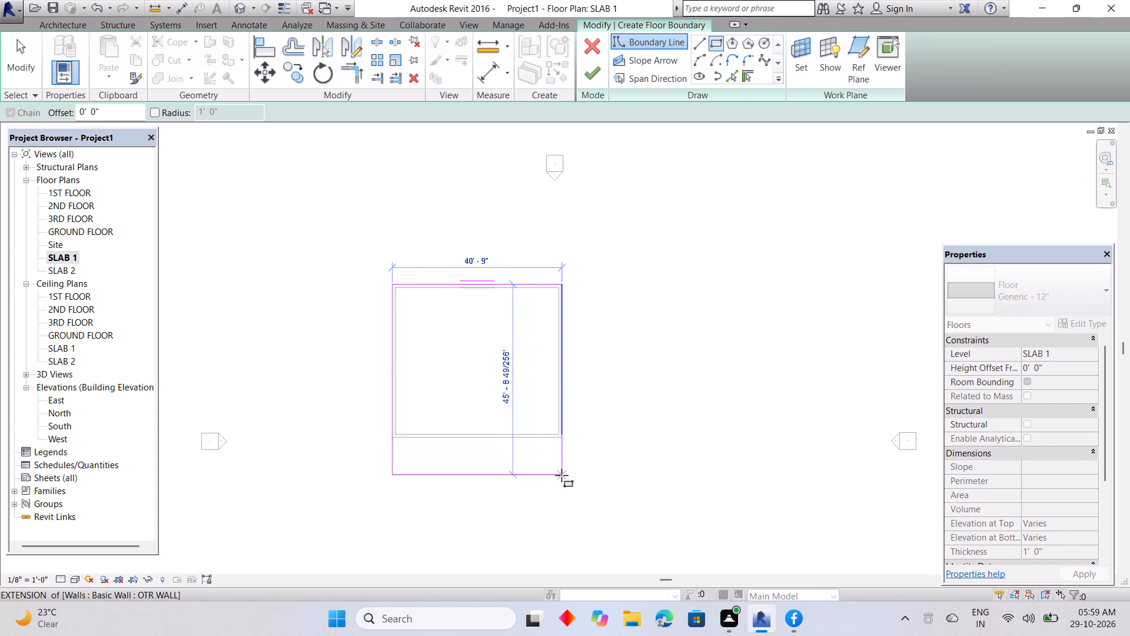
left_click(561, 472)
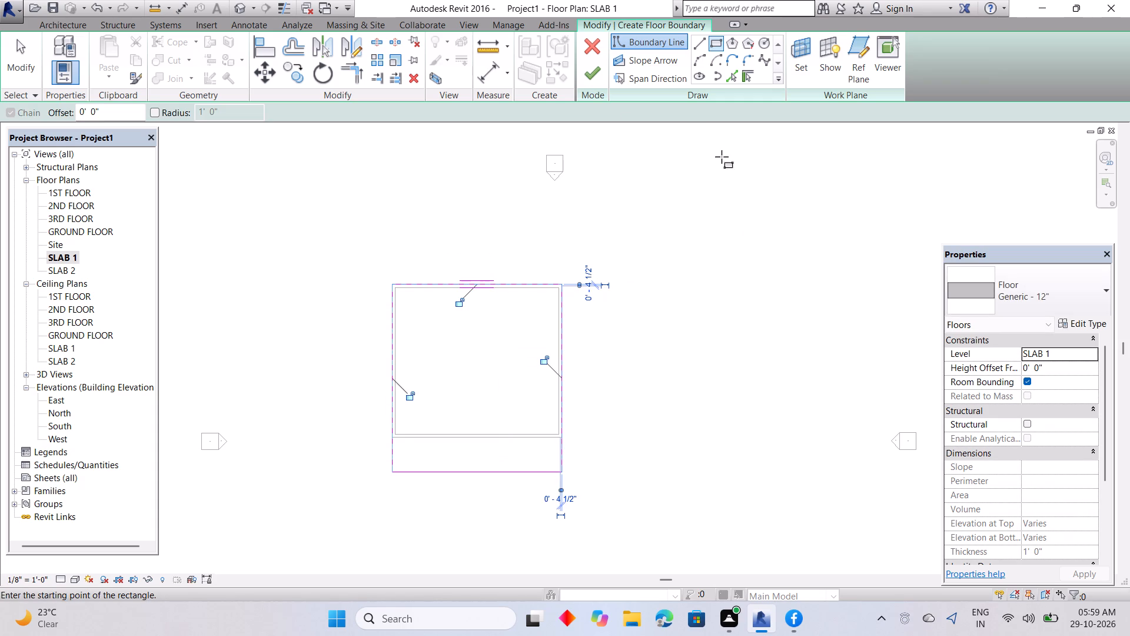
left_click(581, 80)
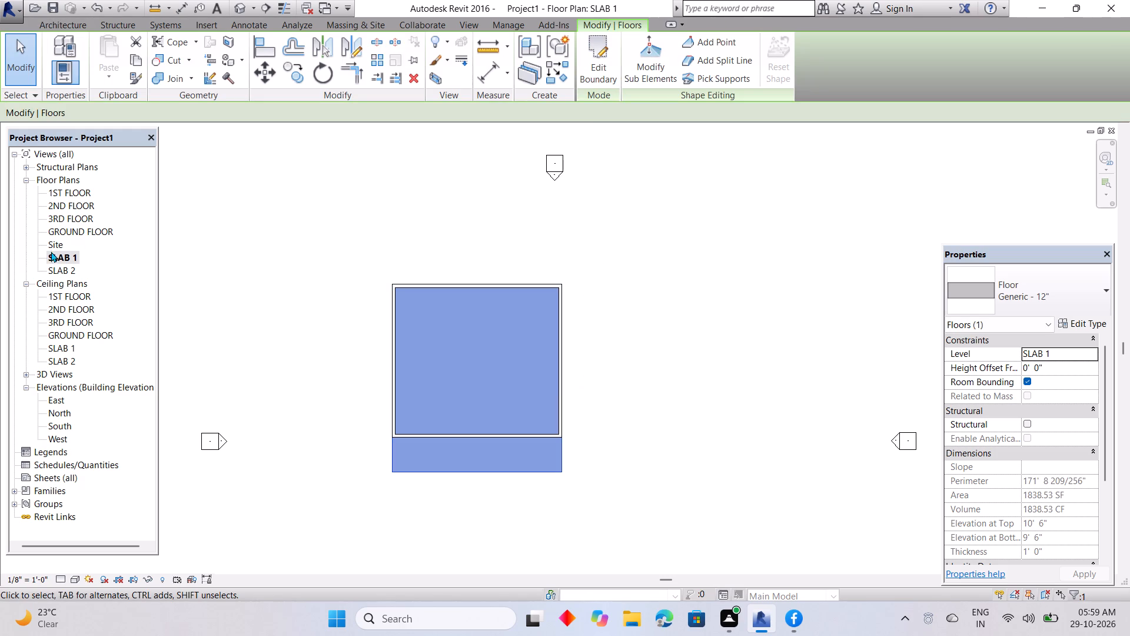
Compare the SLAB 2, SLAB 1 and 1ST FLOOR plans, checking where the building outline is shown for placing the upper slab.
double_click(54, 271)
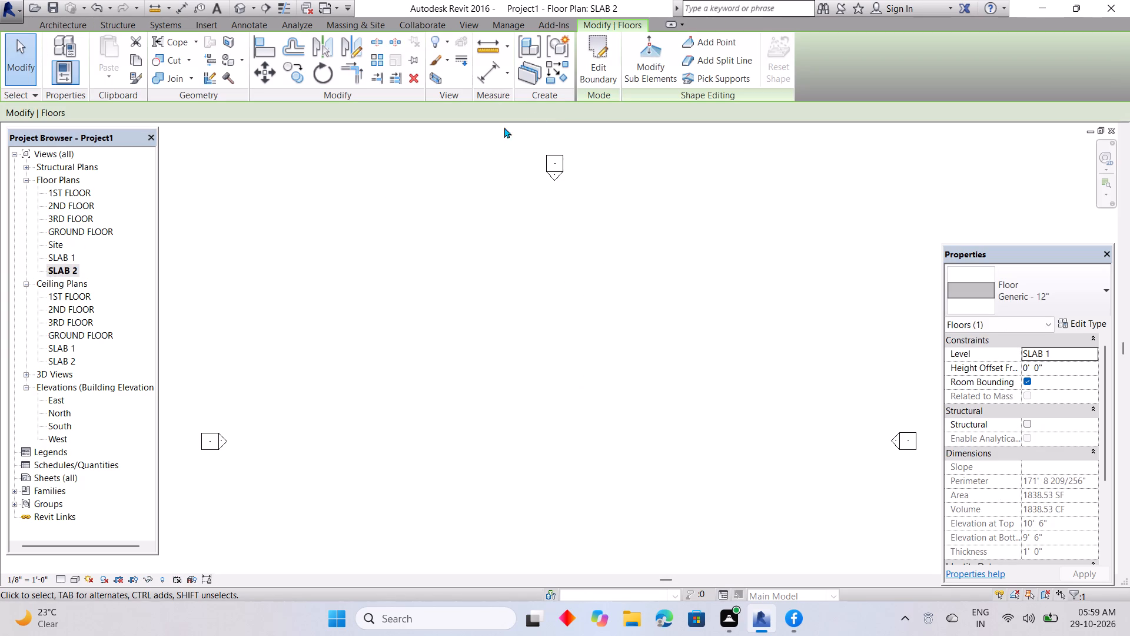
left_click(61, 266)
left_click(61, 256)
left_click(61, 256)
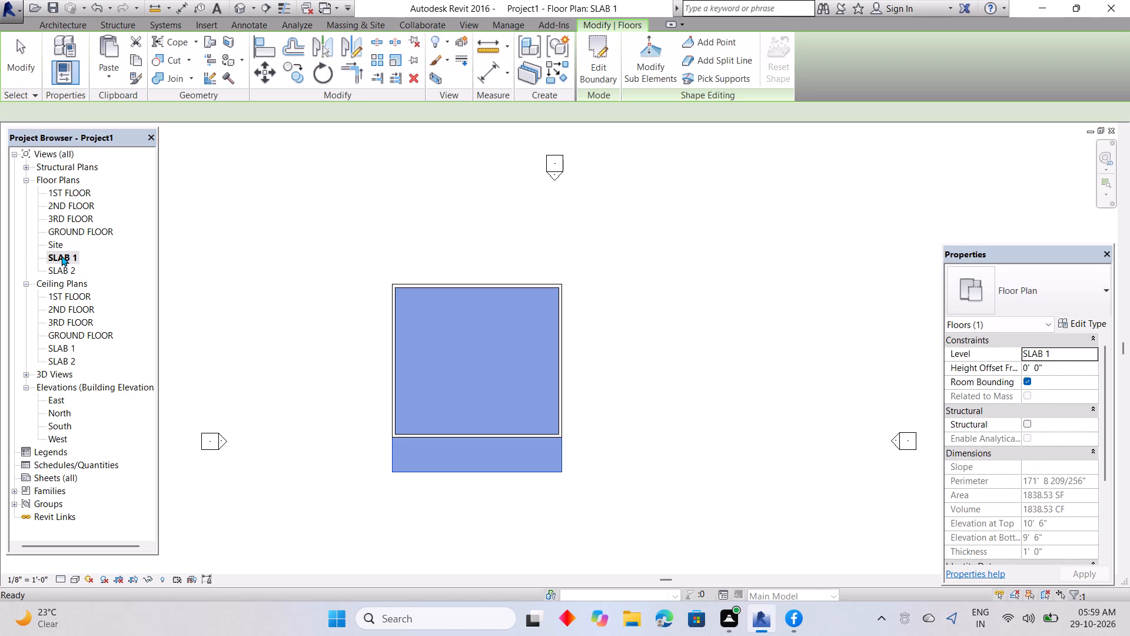
left_click(610, 24)
double_click(610, 24)
left_click(610, 24)
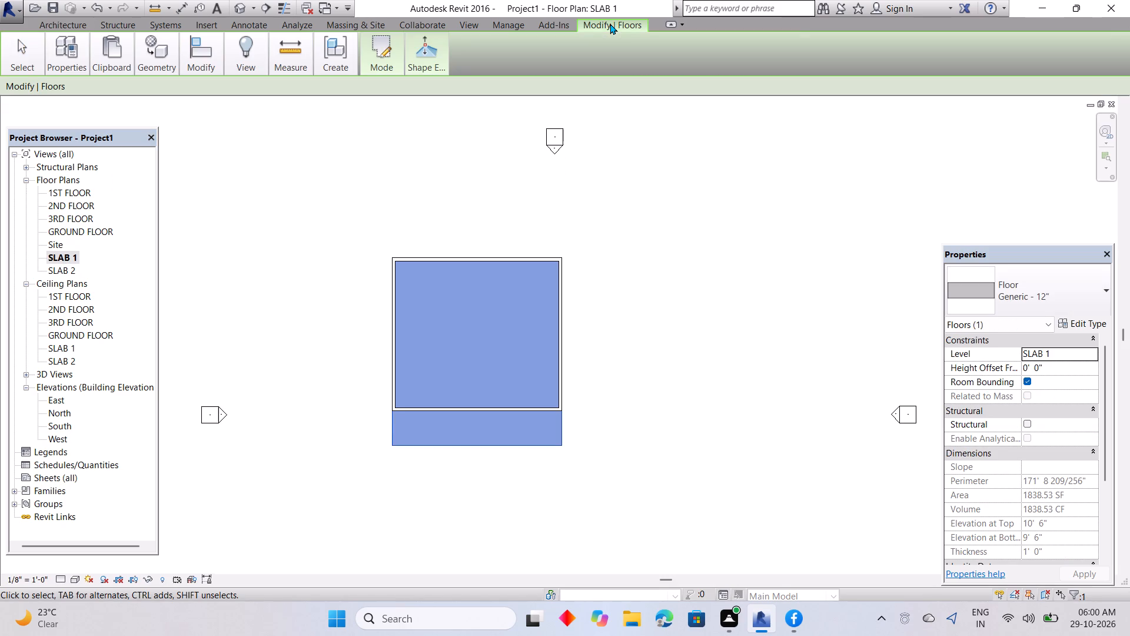
left_click(245, 336)
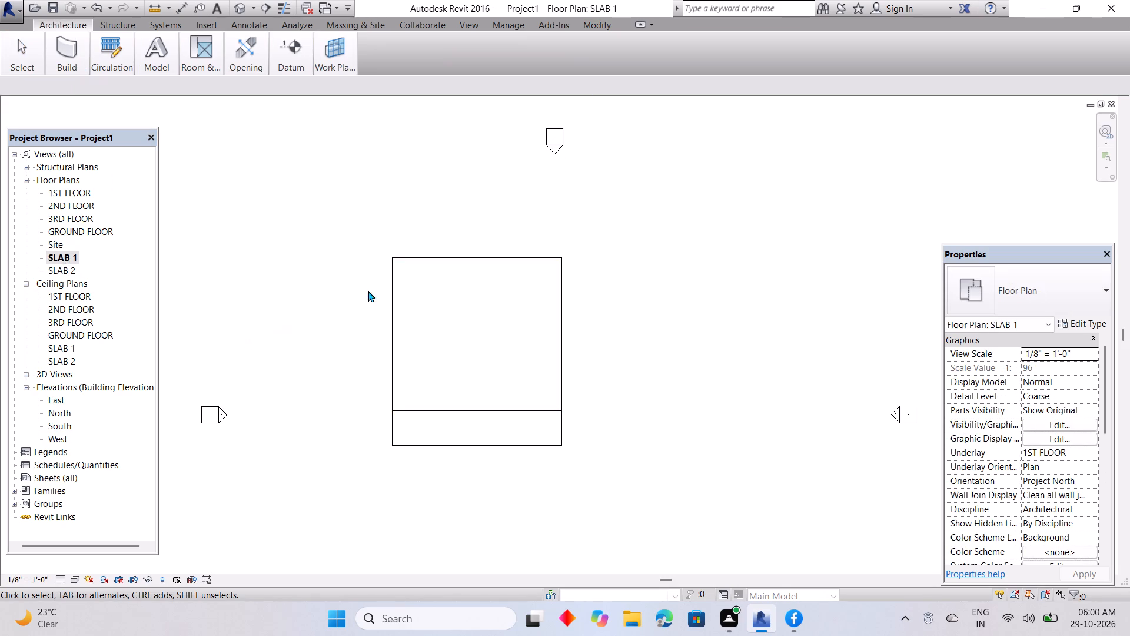
double_click(57, 270)
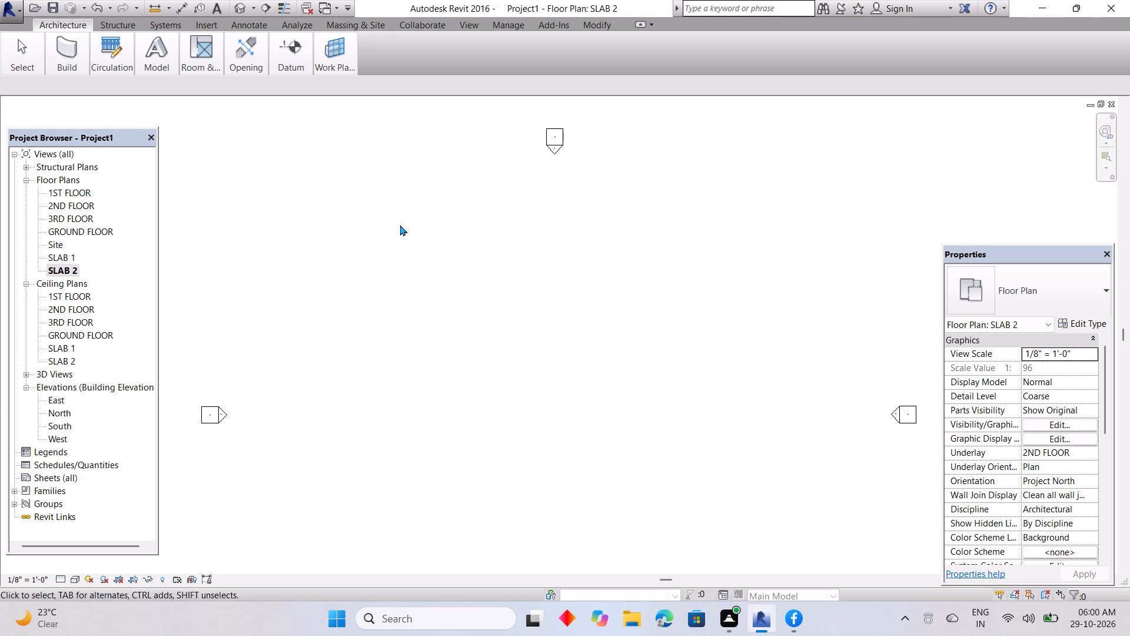
double_click(76, 267)
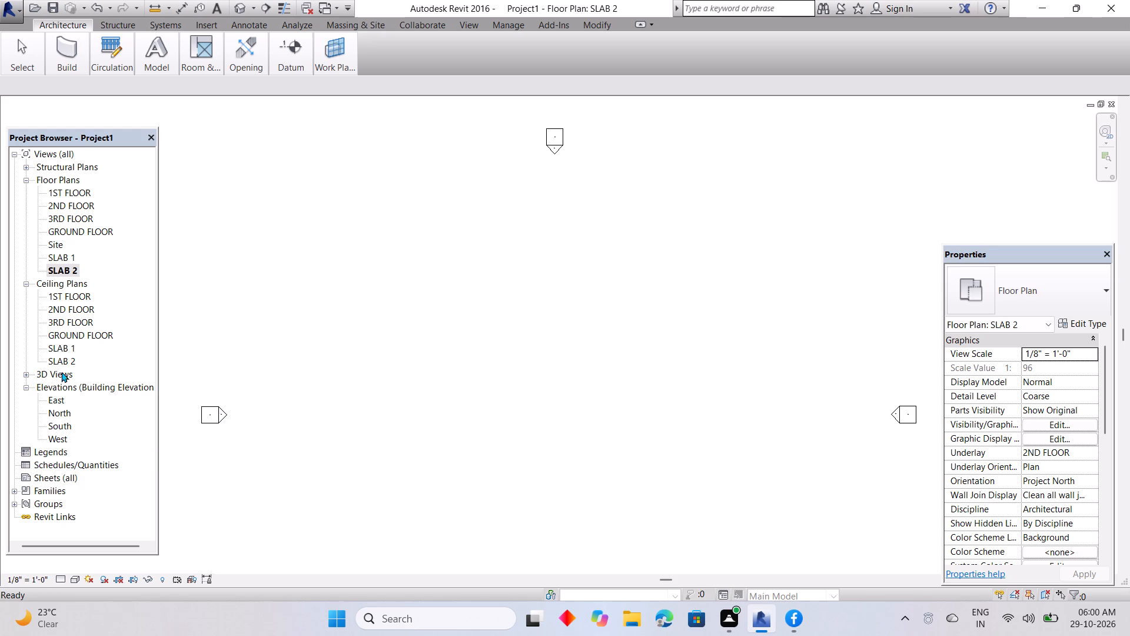
double_click(76, 190)
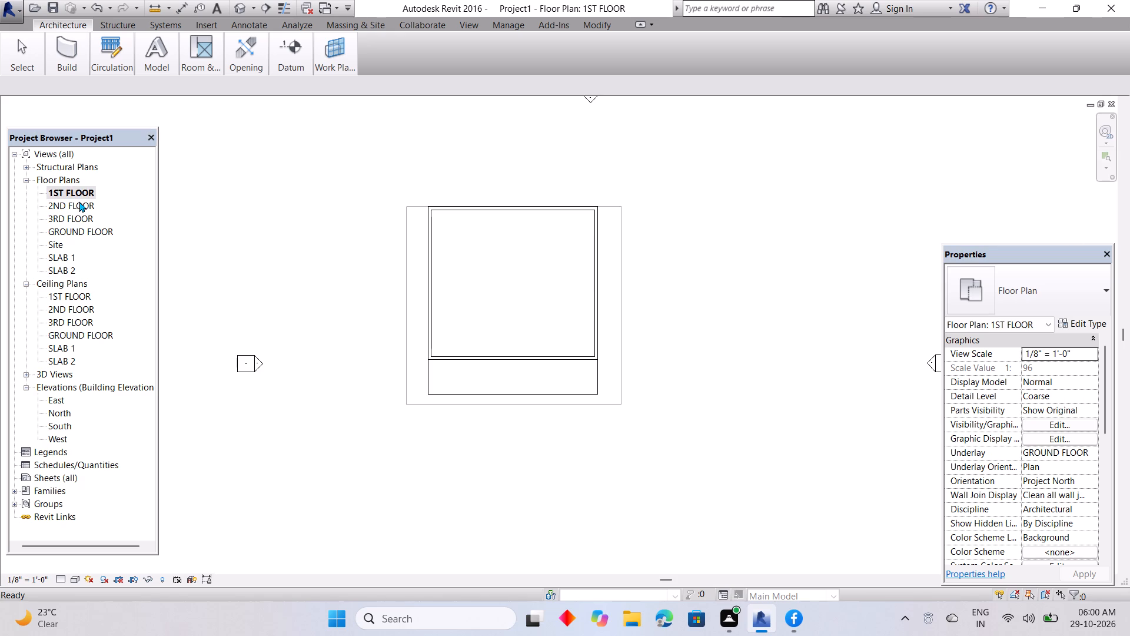
Create a rectangular Generic - 12" floor on the 2ND FLOOR level, 40'-9" by about 45'-1", tracing the outline of the slab below.
left_click(79, 206)
left_click(79, 206)
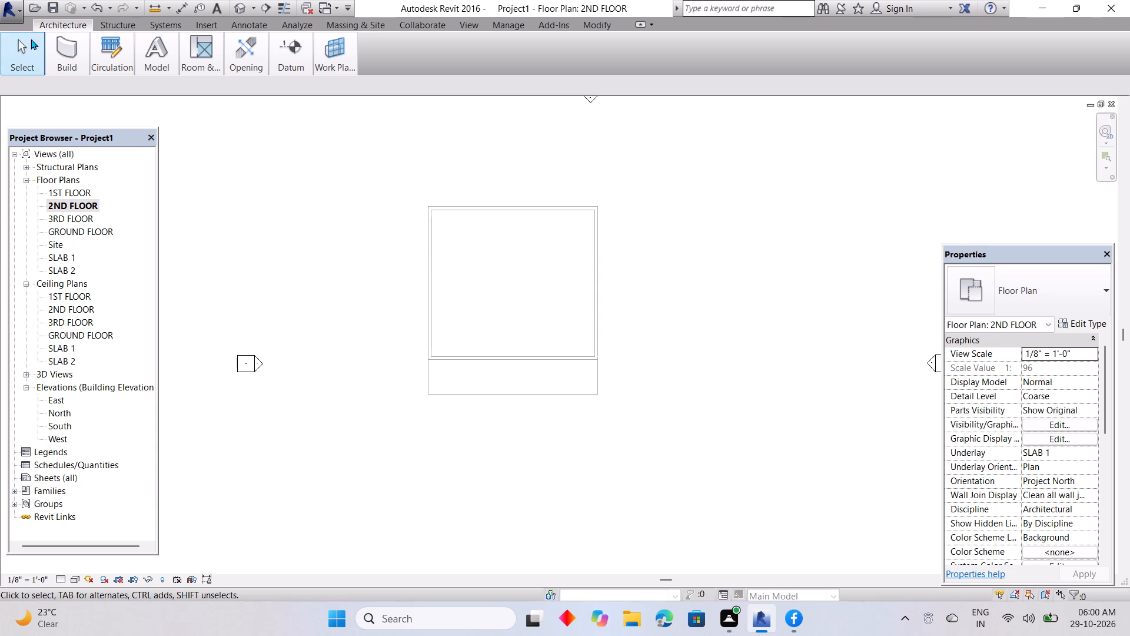
left_click(82, 26)
left_click(82, 26)
left_click(81, 26)
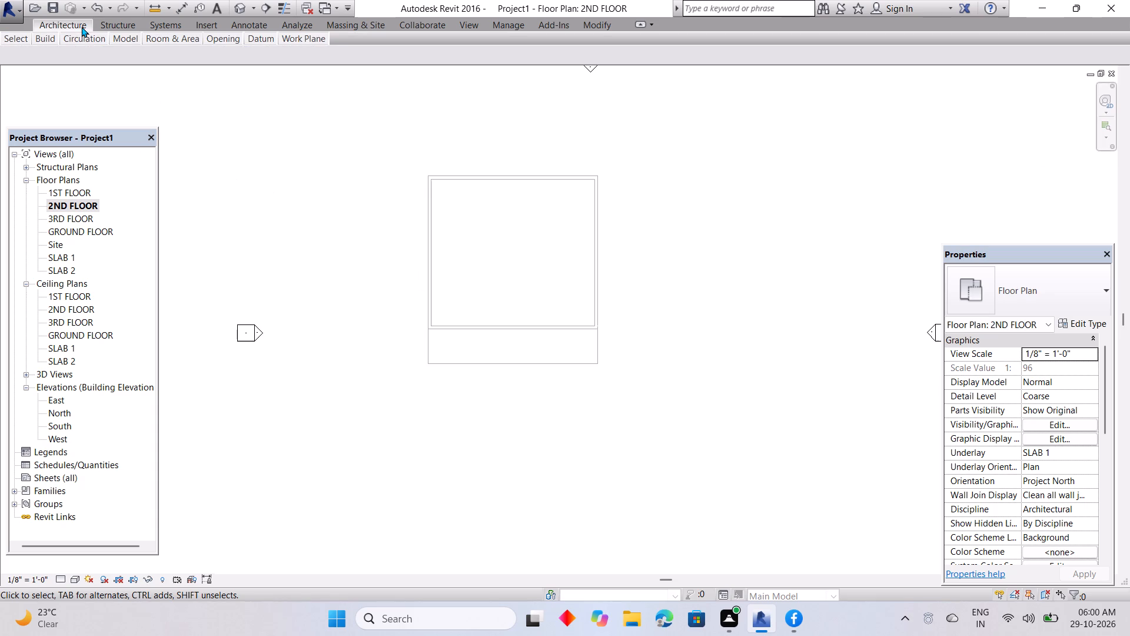
left_click(81, 26)
left_click(81, 26)
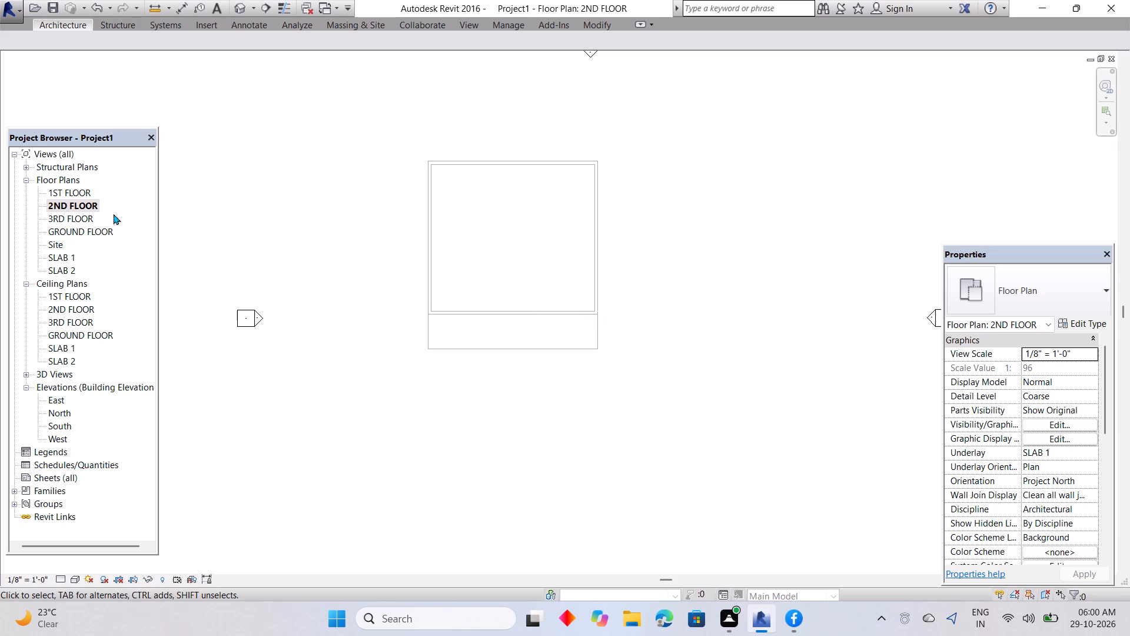
left_click(45, 23)
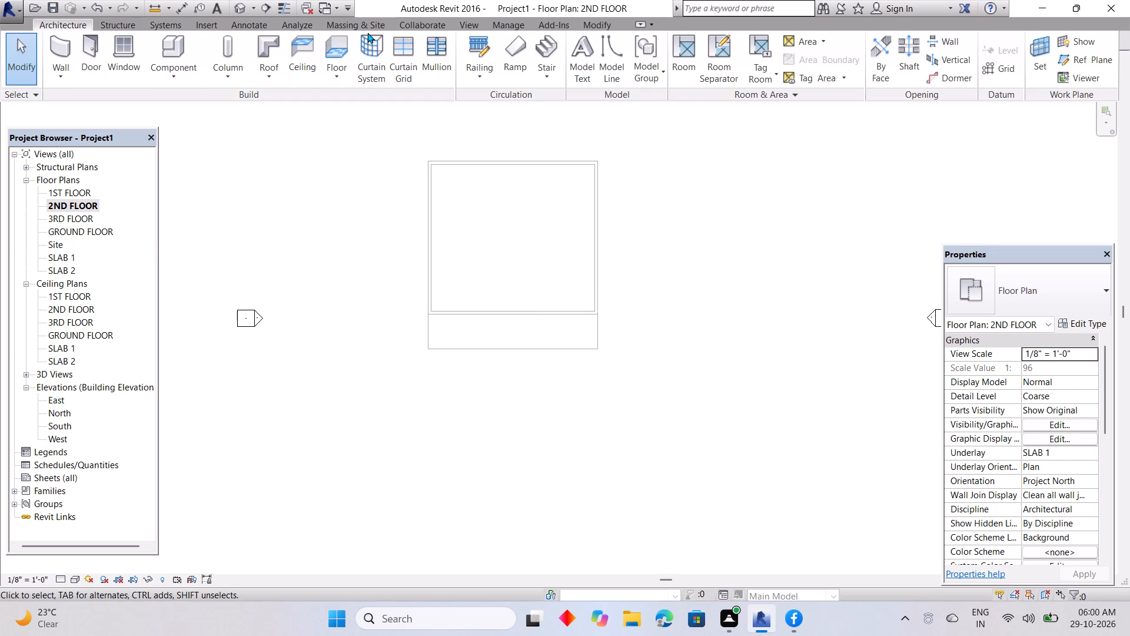
left_click(351, 56)
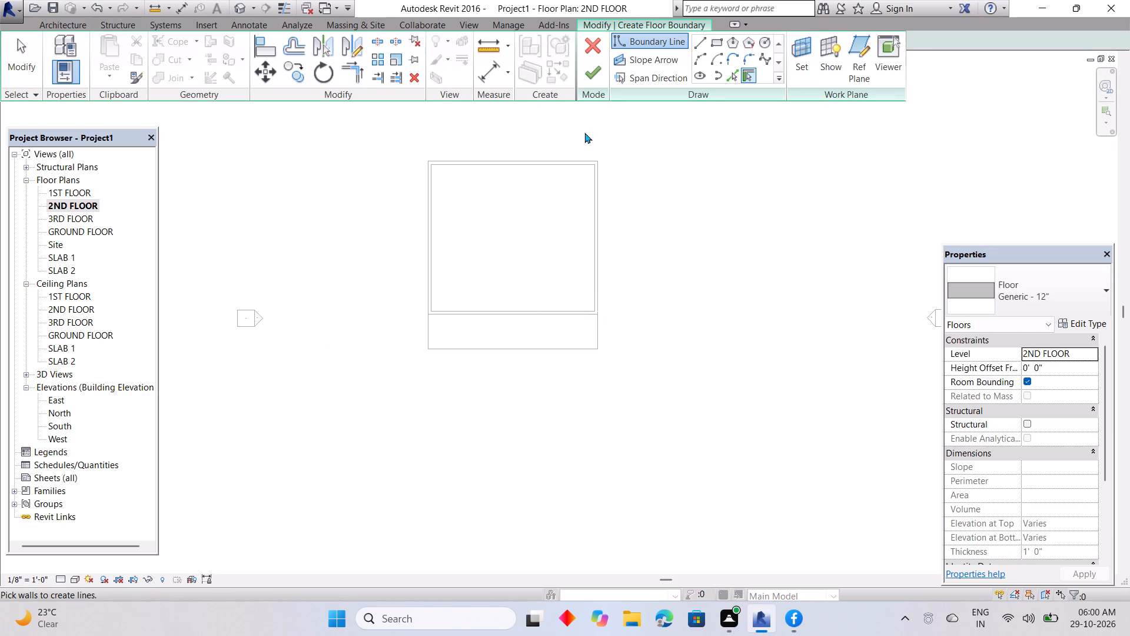
left_click(715, 42)
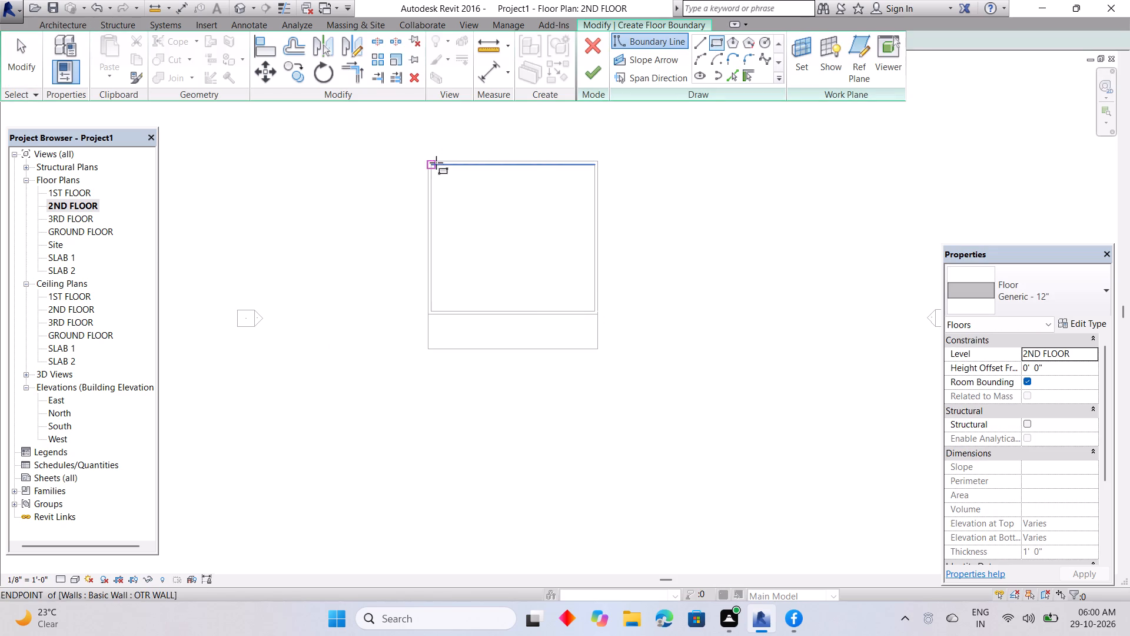
left_click(426, 159)
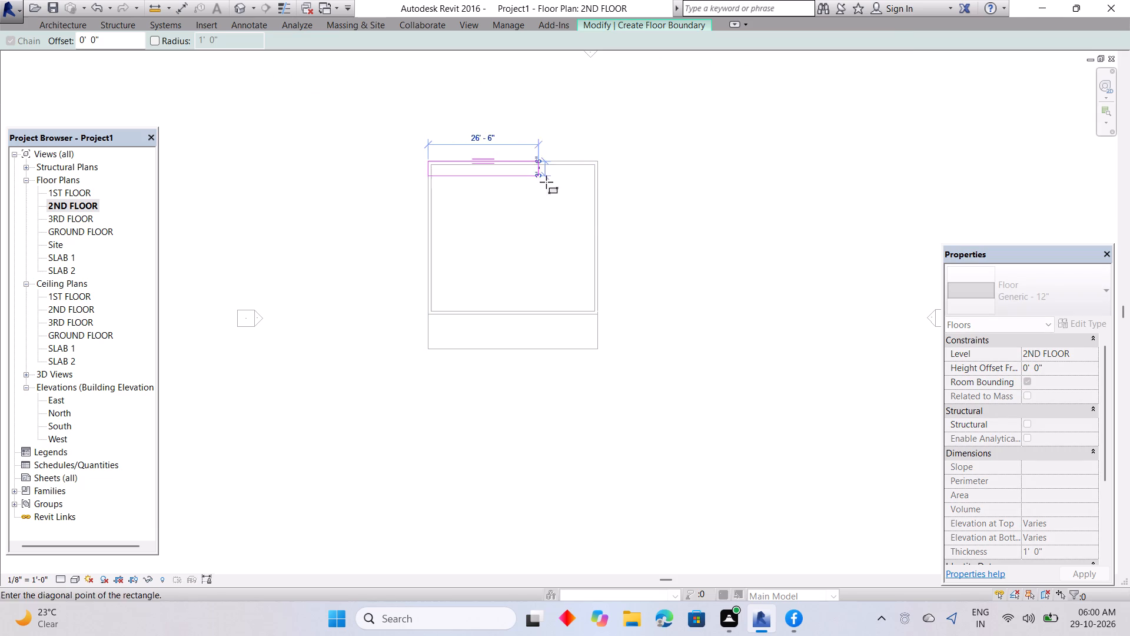
left_click(602, 349)
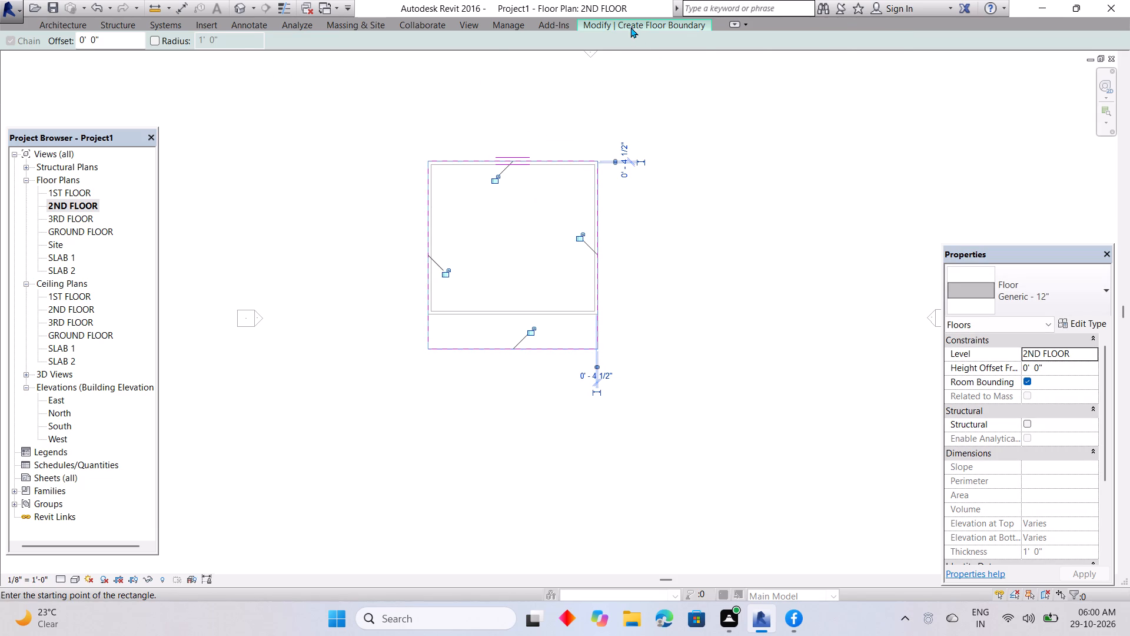
left_click(629, 24)
left_click(586, 75)
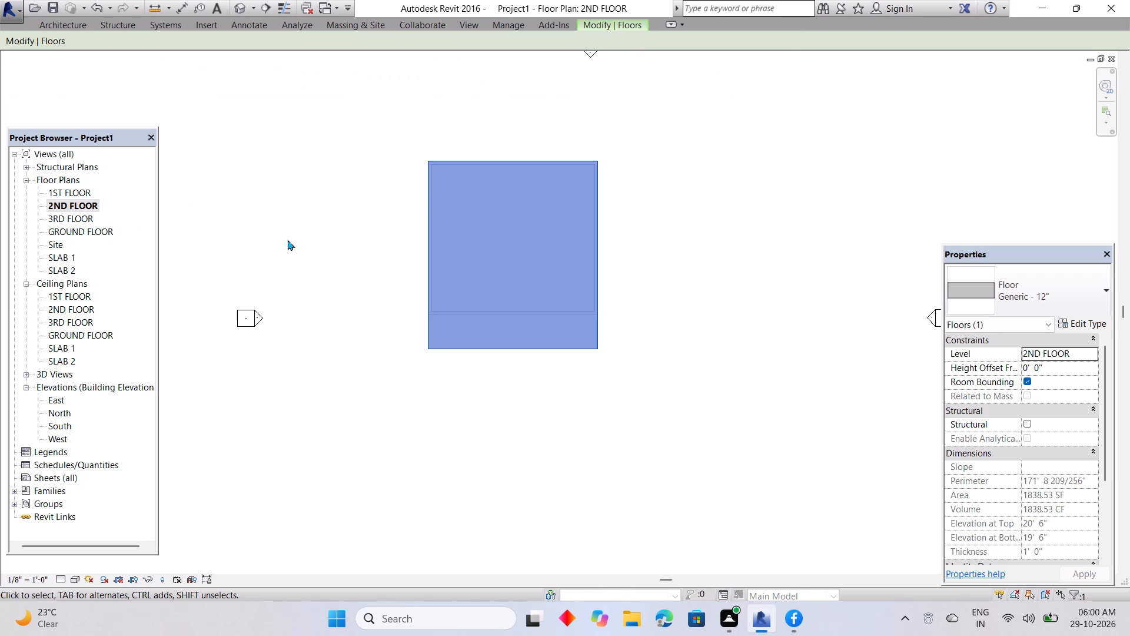
left_click(287, 240)
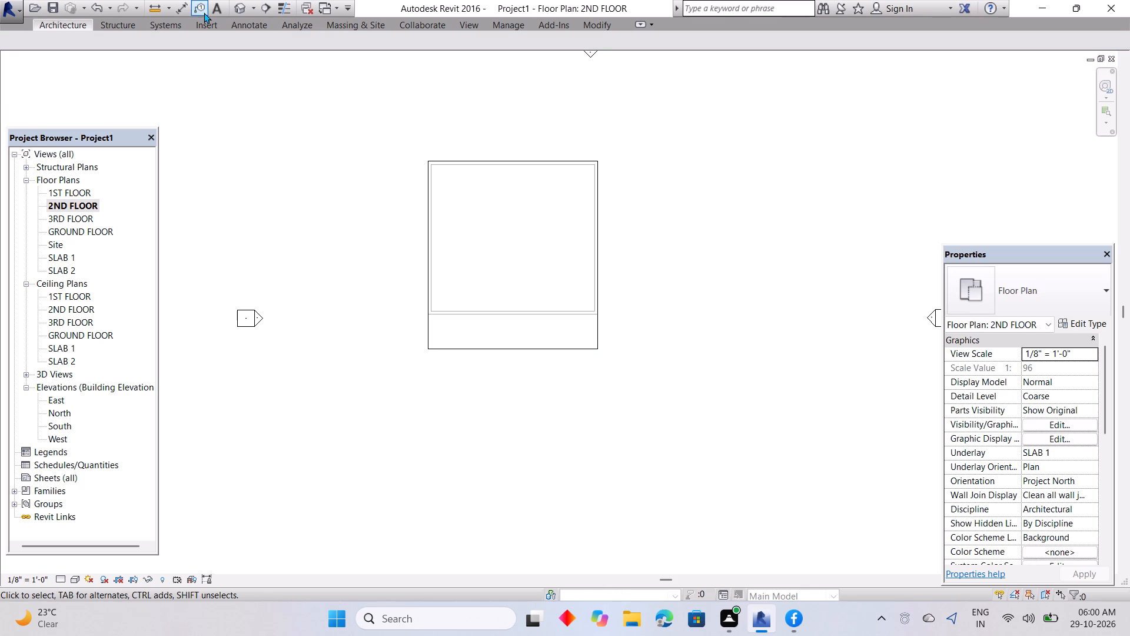
Examine the upper slab against the walls and lower slabs in the 3D view from above, the side and the front.
left_click(240, 11)
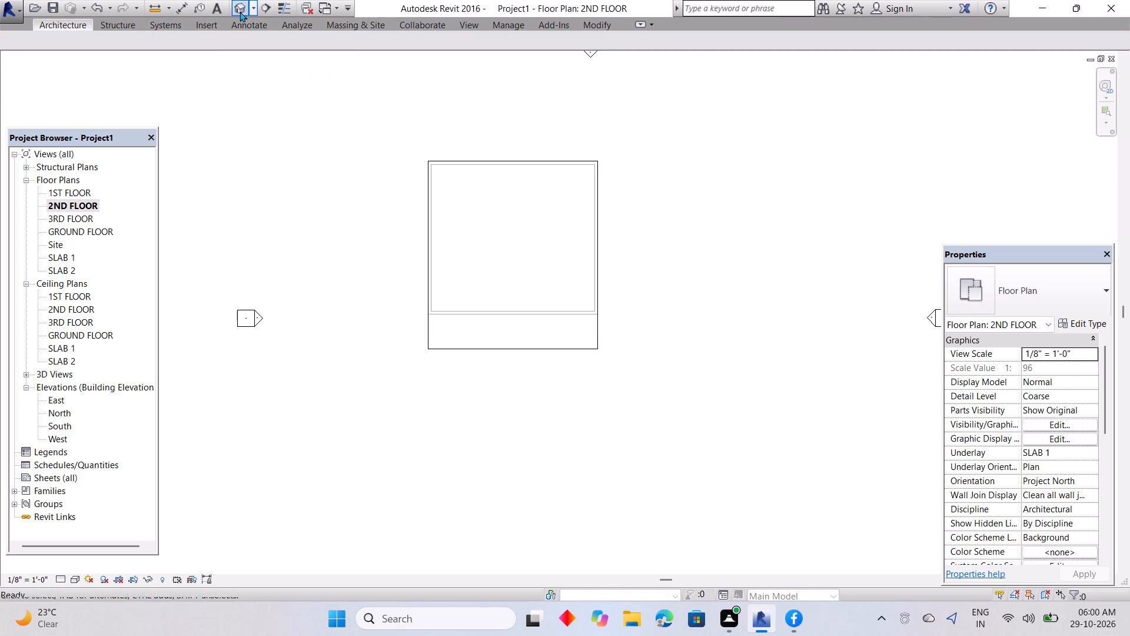
middle_click_drag(564, 321, 583, 139, "shift")
middle_click_drag(677, 418, 677, 416, "shift")
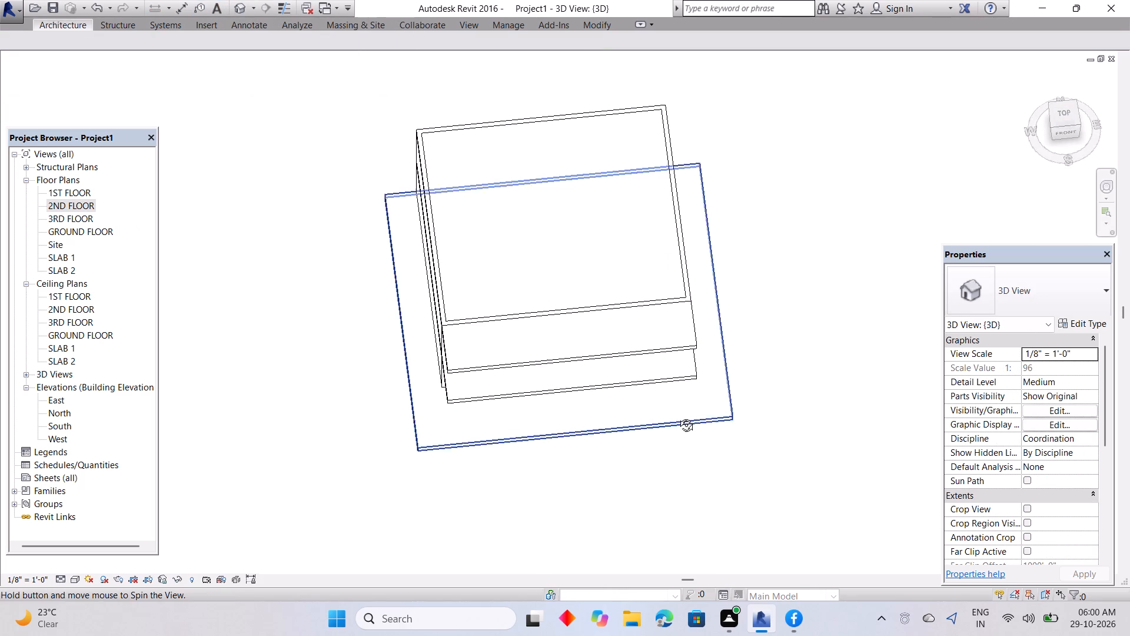
middle_click_drag(677, 416, 680, 223, "shift")
middle_click_drag(579, 347, 704, 296, "shift")
middle_click_drag(615, 357, 694, 333, "shift")
left_click(623, 252)
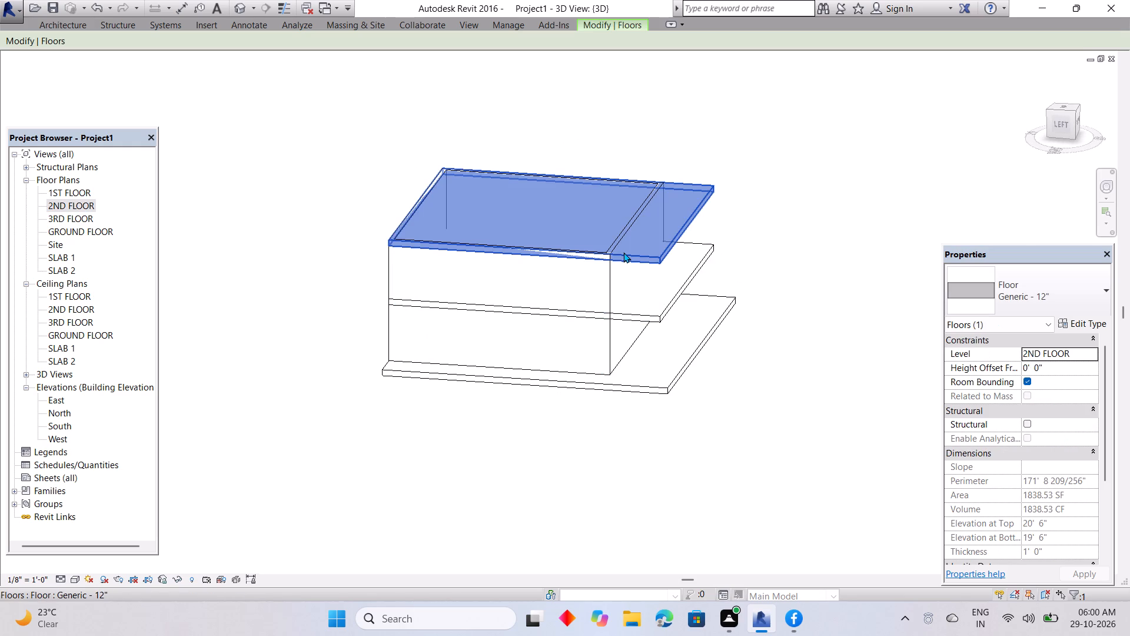
key("Up")
left_click(722, 284)
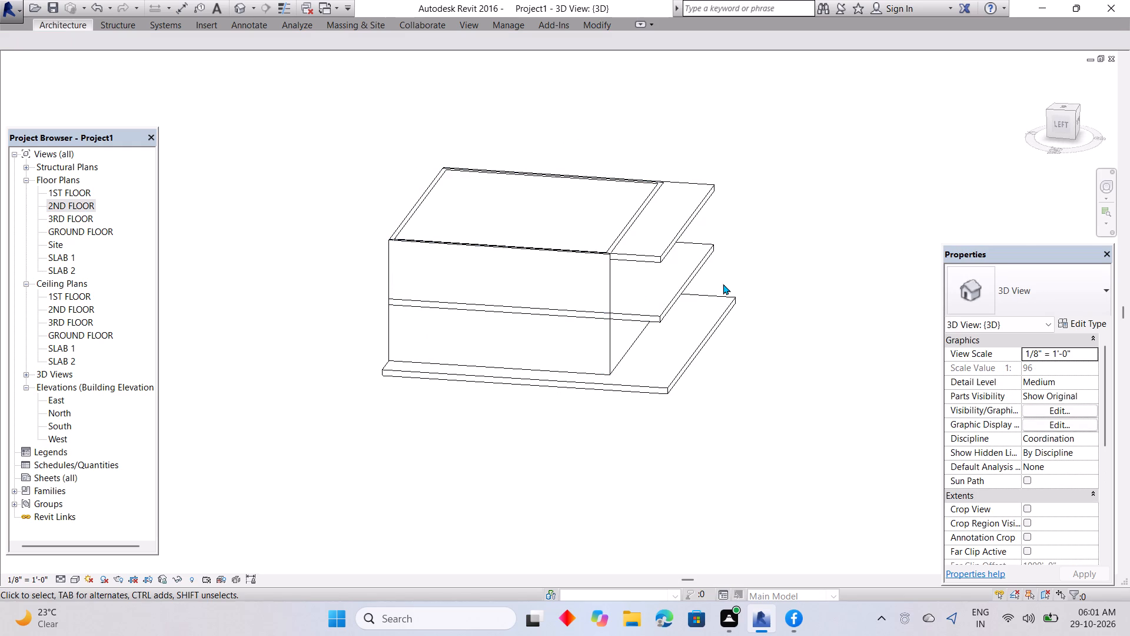
middle_click_drag(750, 288, 608, 320, "shift")
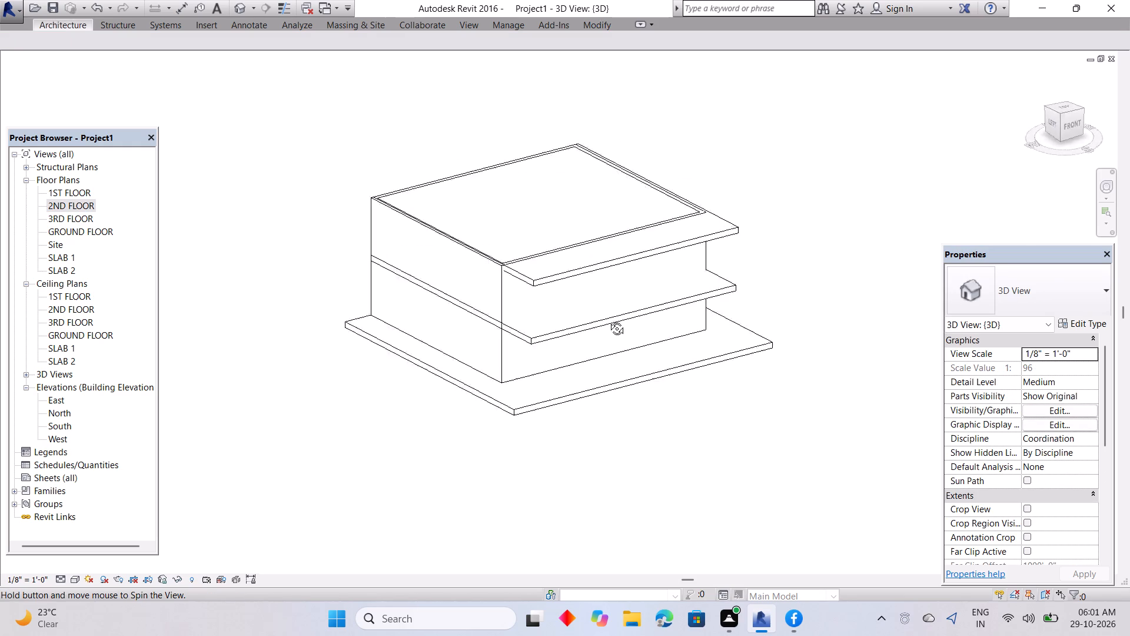
middle_click_drag(608, 320, 527, 330, "shift")
middle_click_drag(520, 295, 523, 266, "shift")
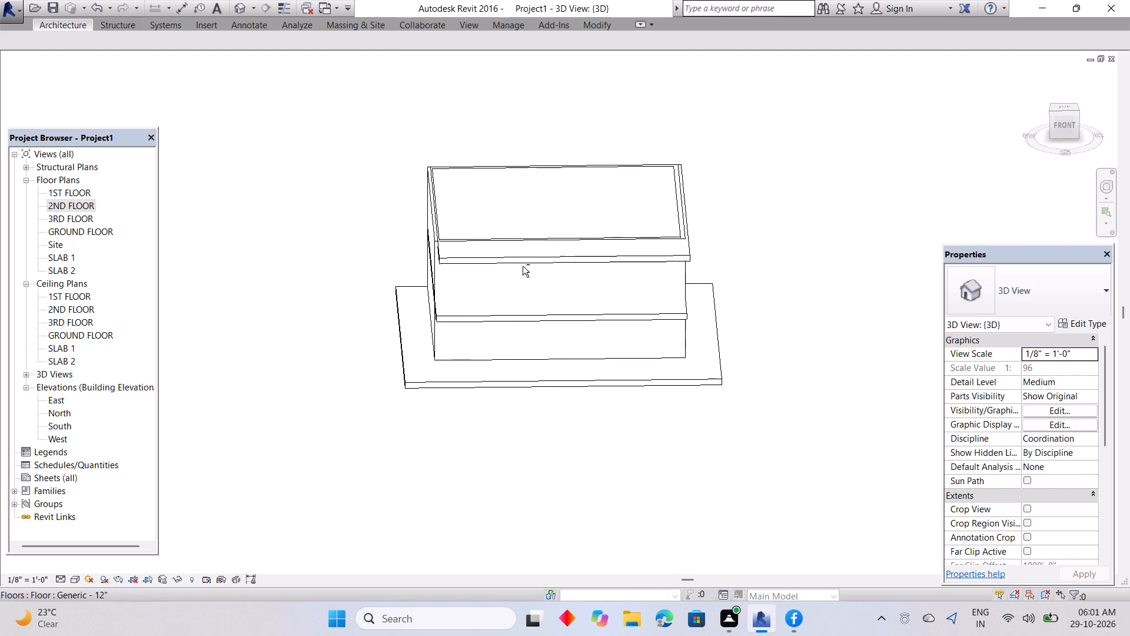
In the East elevation, nudge the 2ND FLOOR slab upward to a height offset of 0'-4".
left_click(48, 401)
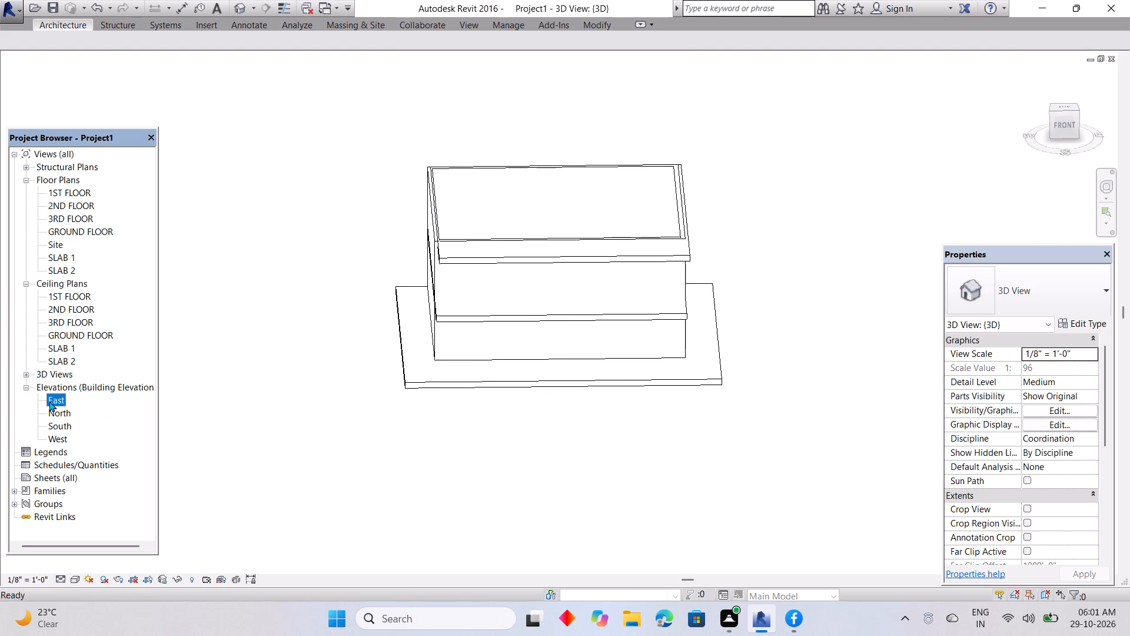
left_click(49, 401)
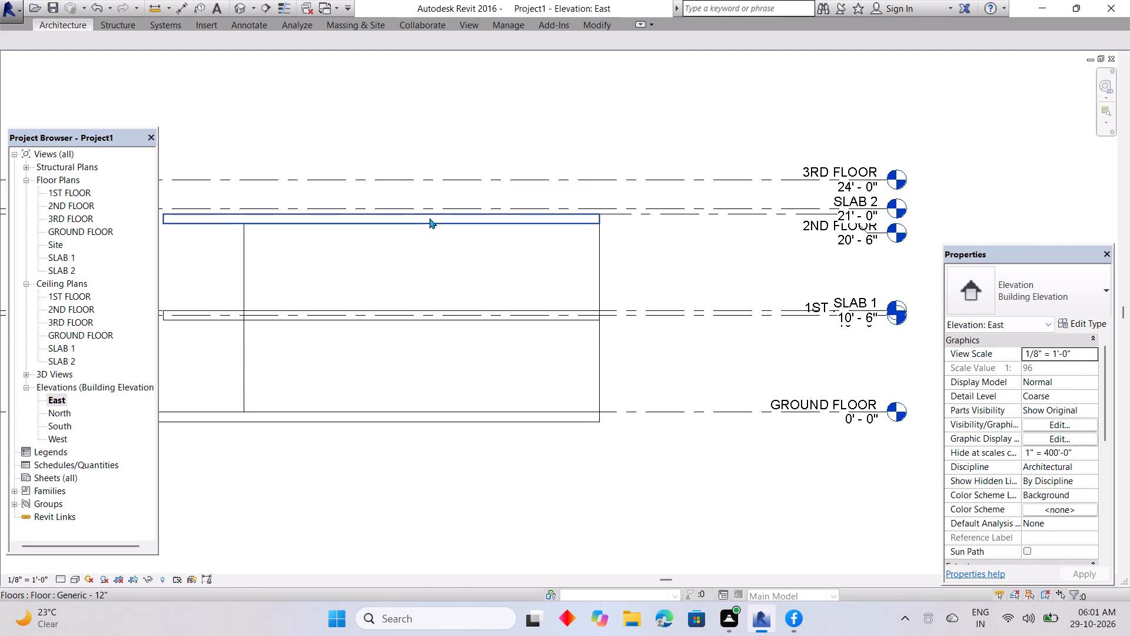
left_click(429, 218)
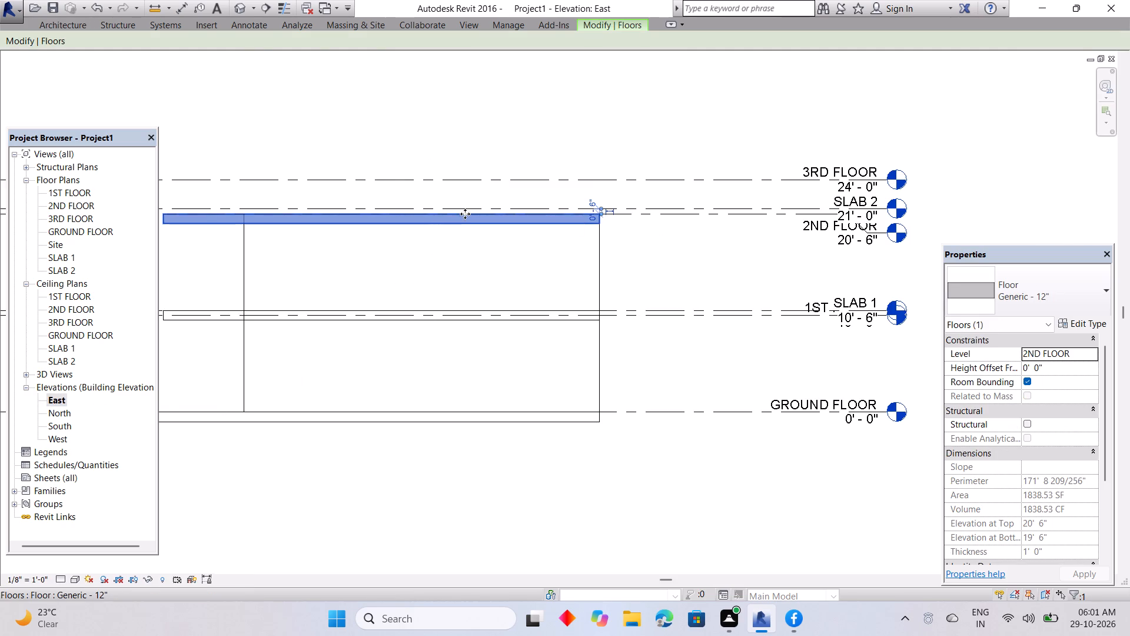
key("Up")
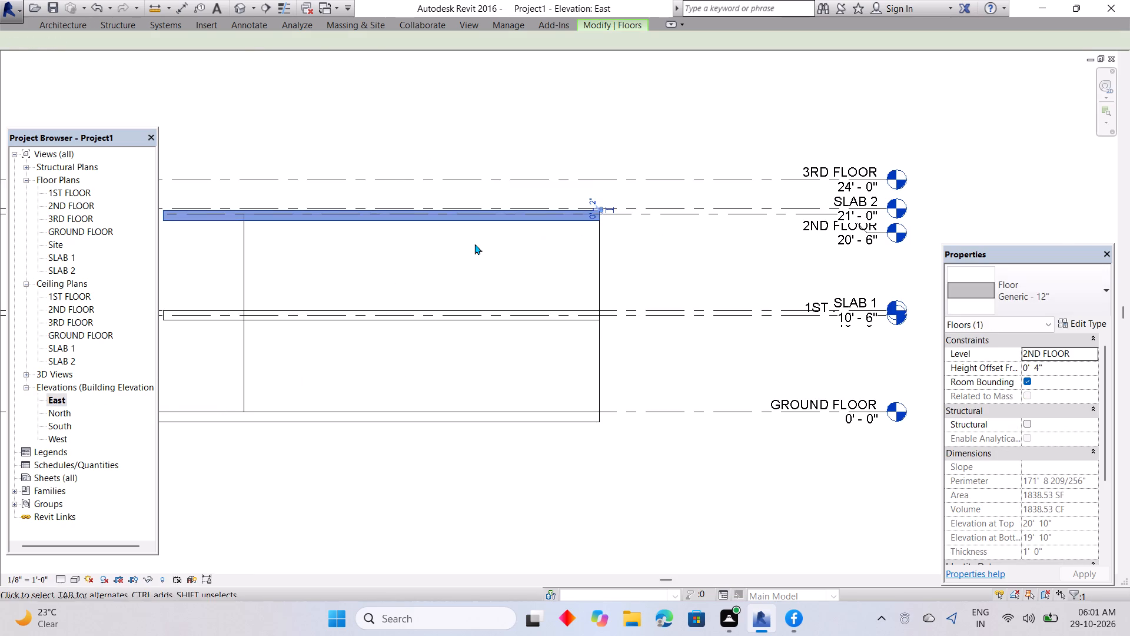
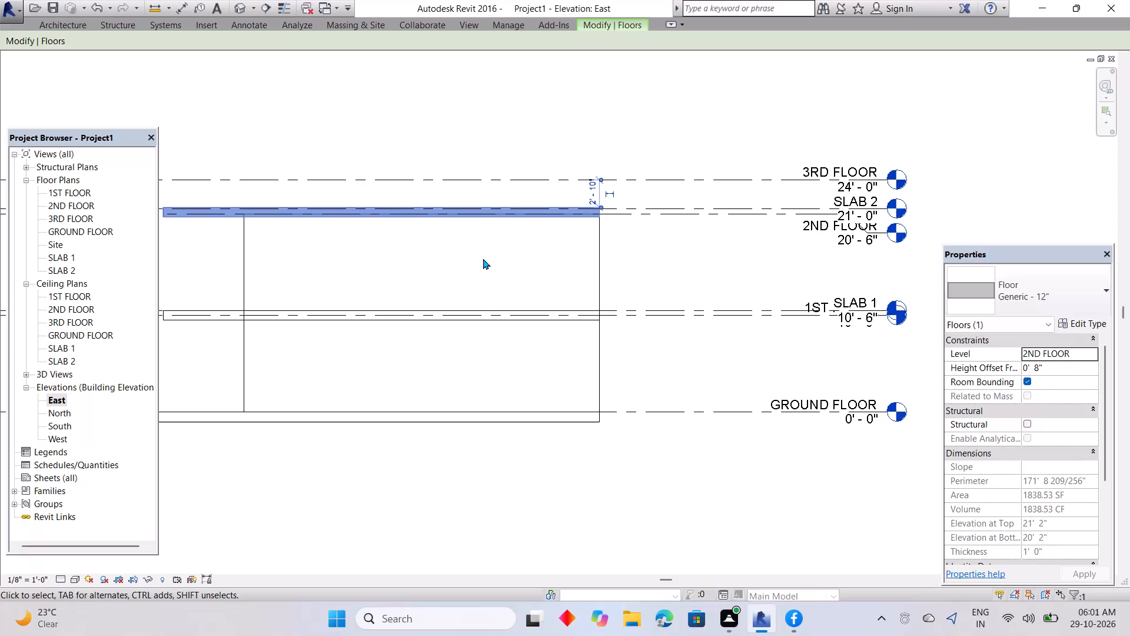
Set the 2ND FLOOR slab's height offset from its level to 0'-6".
key("Down")
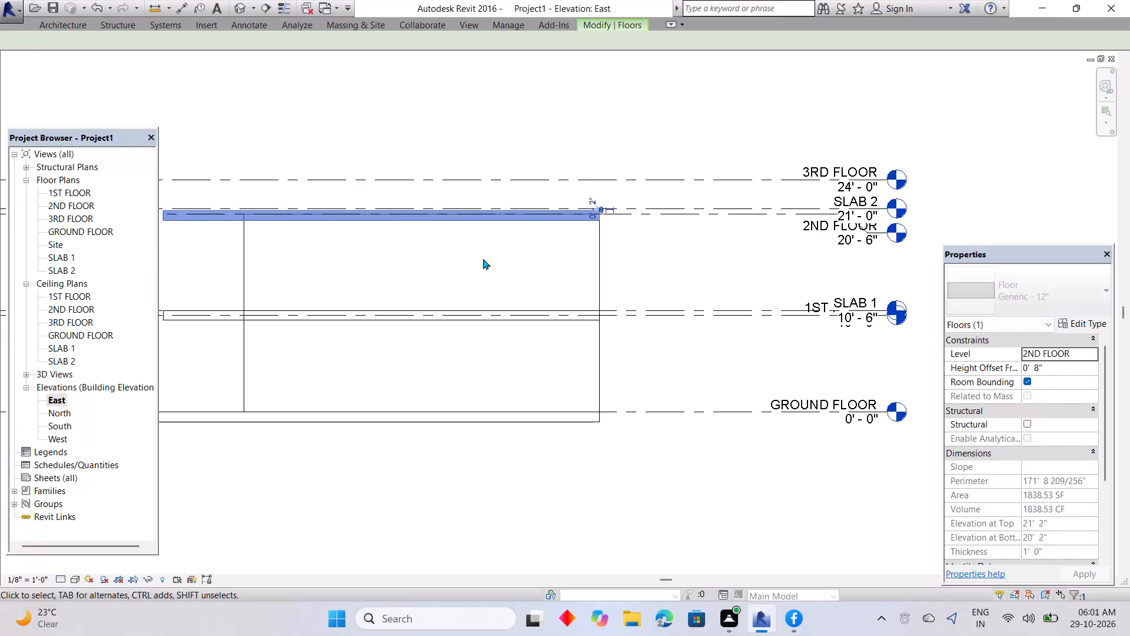
key("Down")
left_click(614, 26)
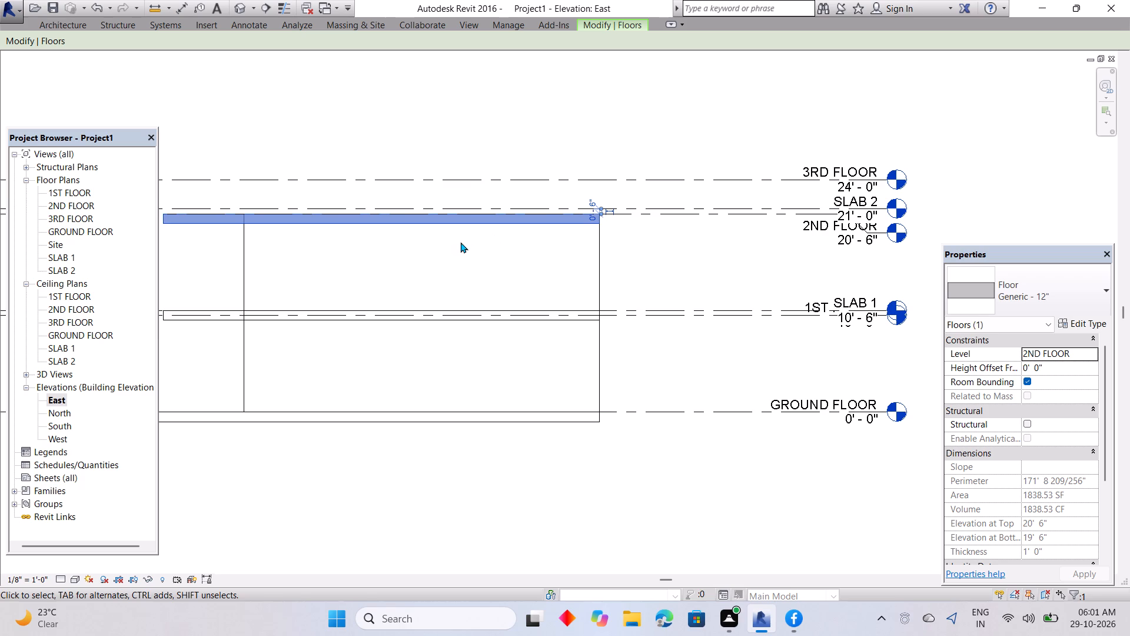
middle_click_drag(460, 242, 617, 270)
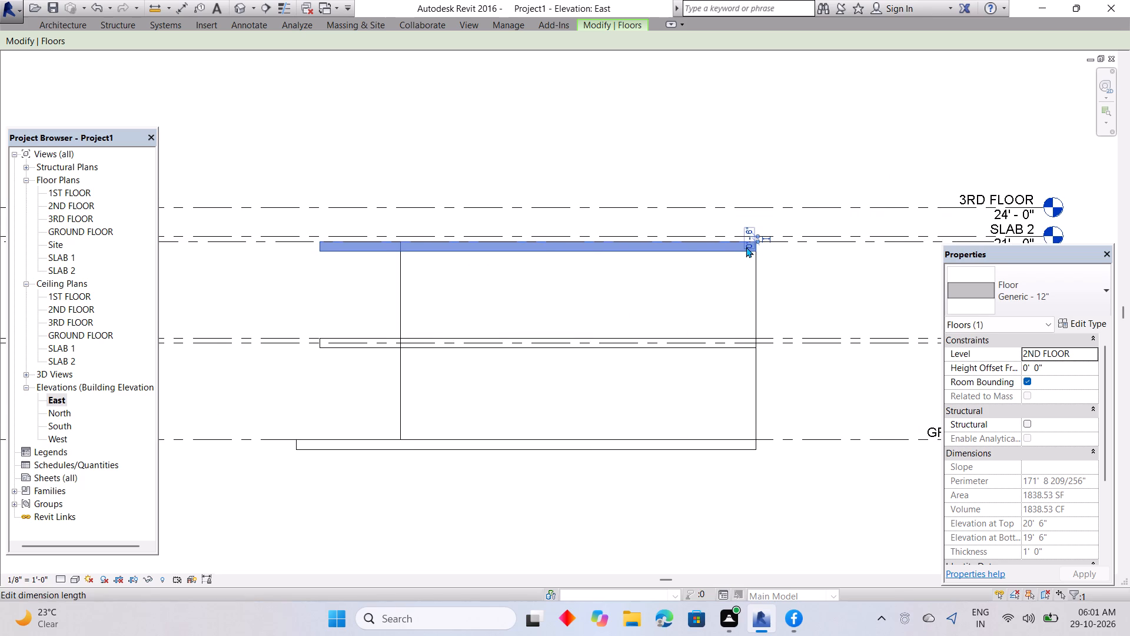
left_click_drag(1075, 367, 1005, 380)
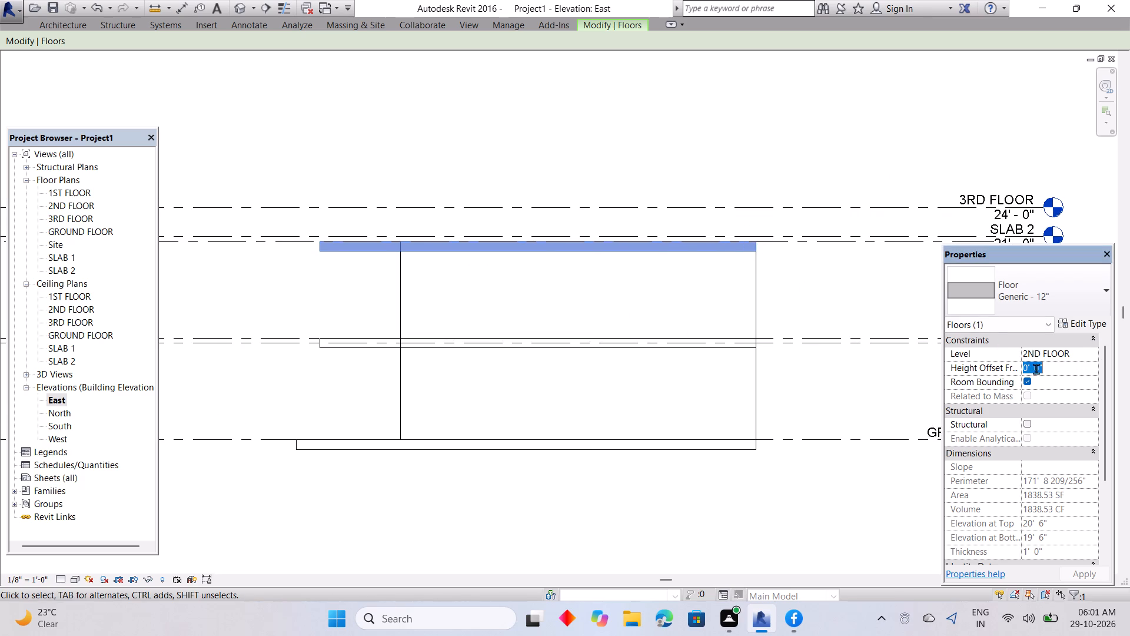
key("BackSpace")
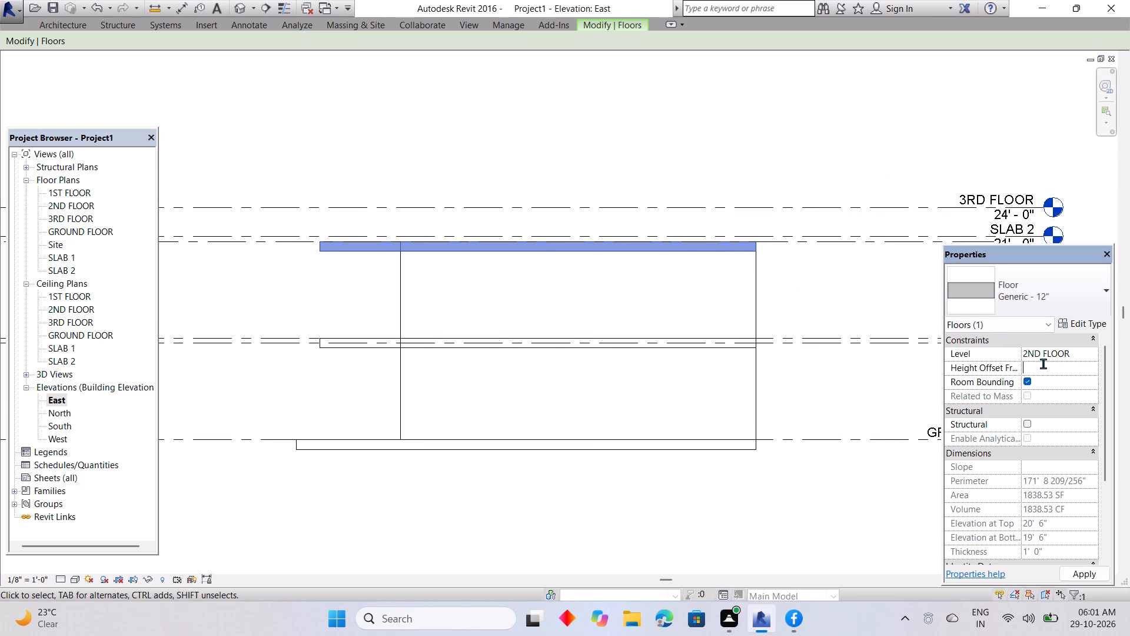
key("0")
type("'6")
key("Return")
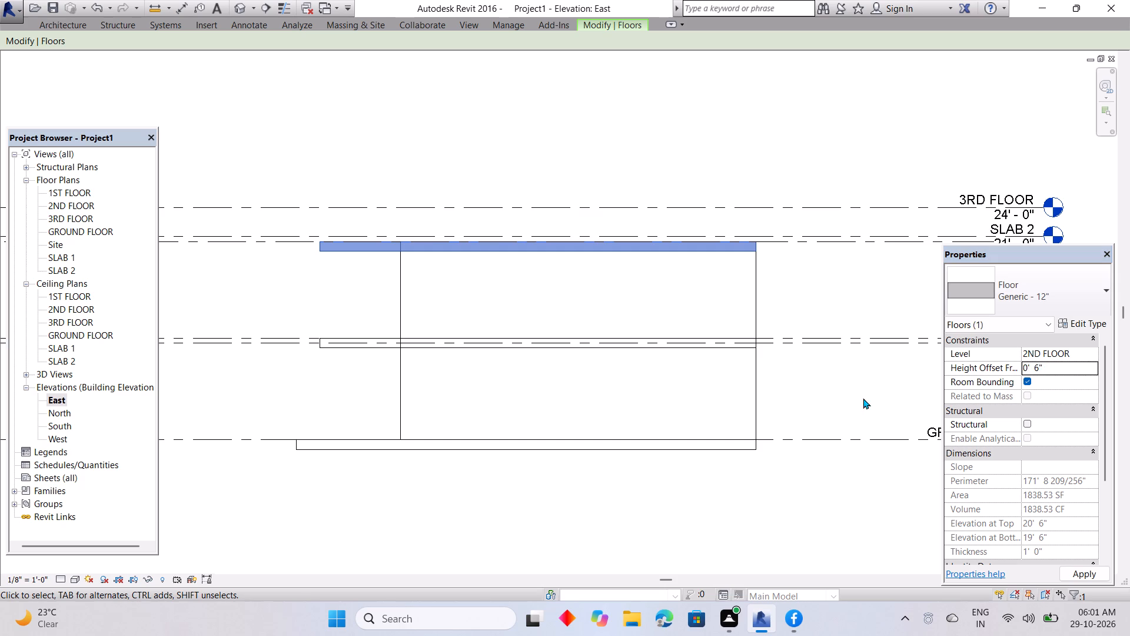
left_click(856, 386)
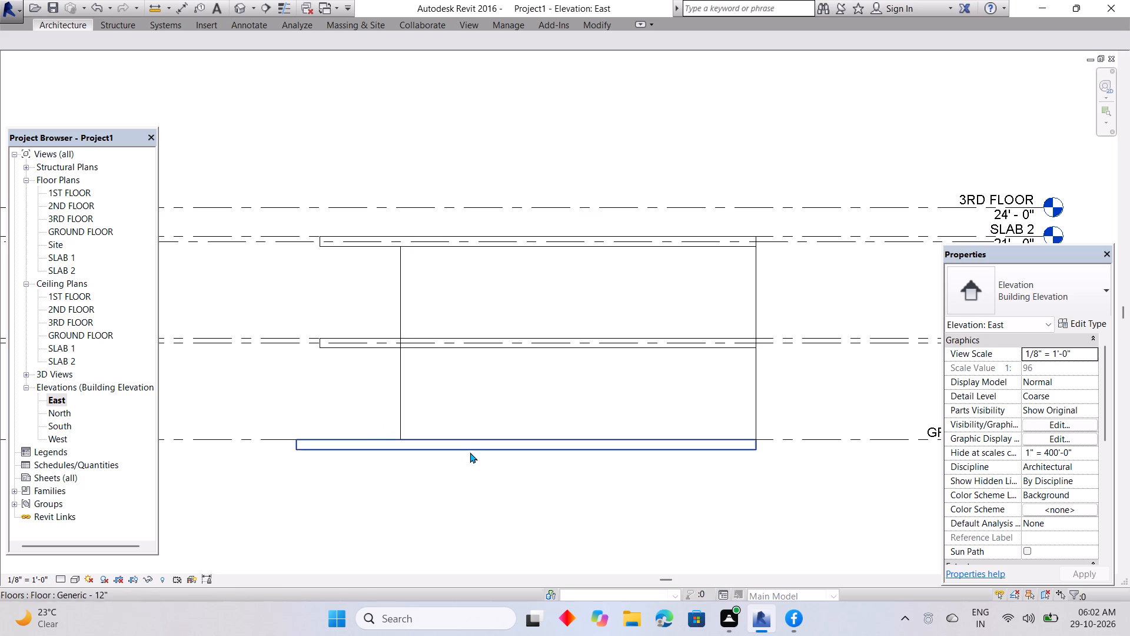
Examine the raised upper slab against the walls and lower slabs in the 3D view from the front and right side.
middle_click_drag(470, 452, 532, 458)
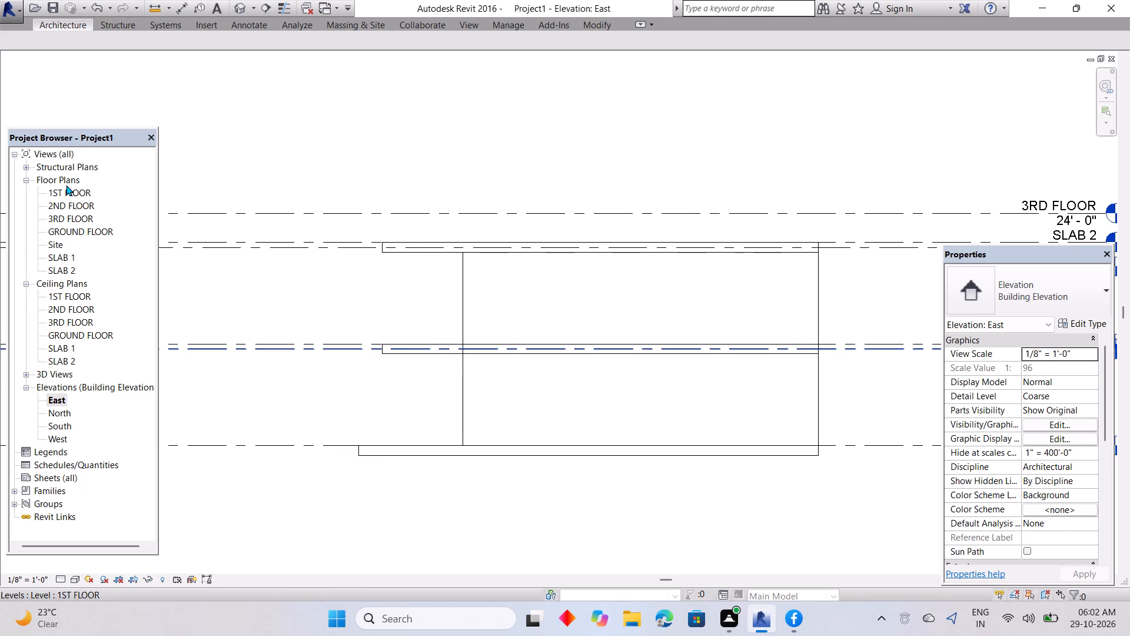
double_click(65, 190)
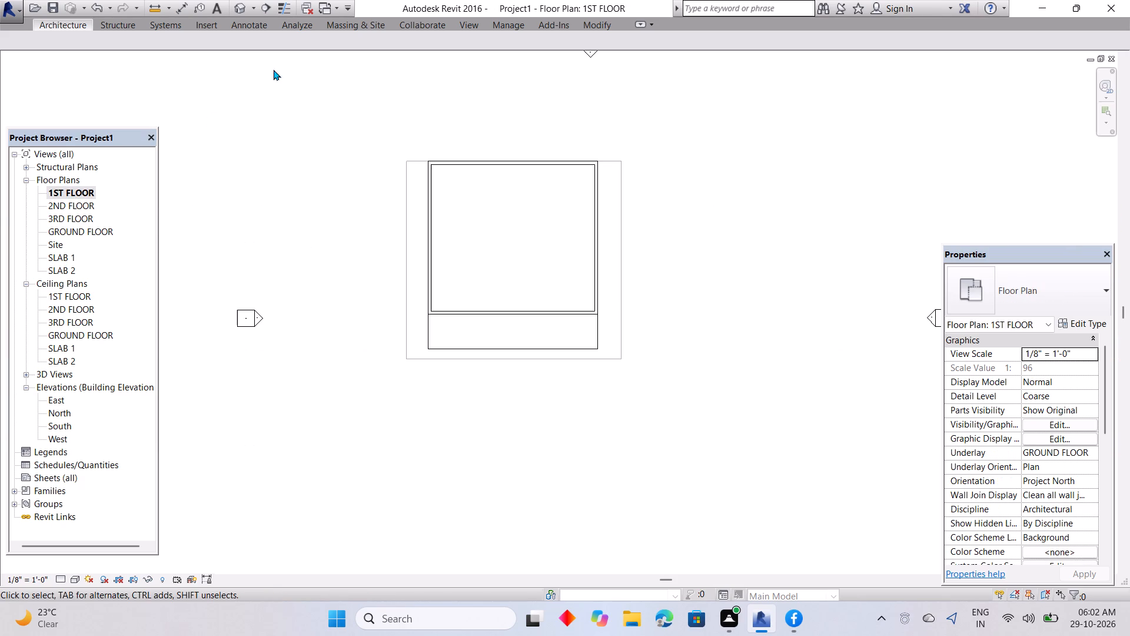
left_click(241, 8)
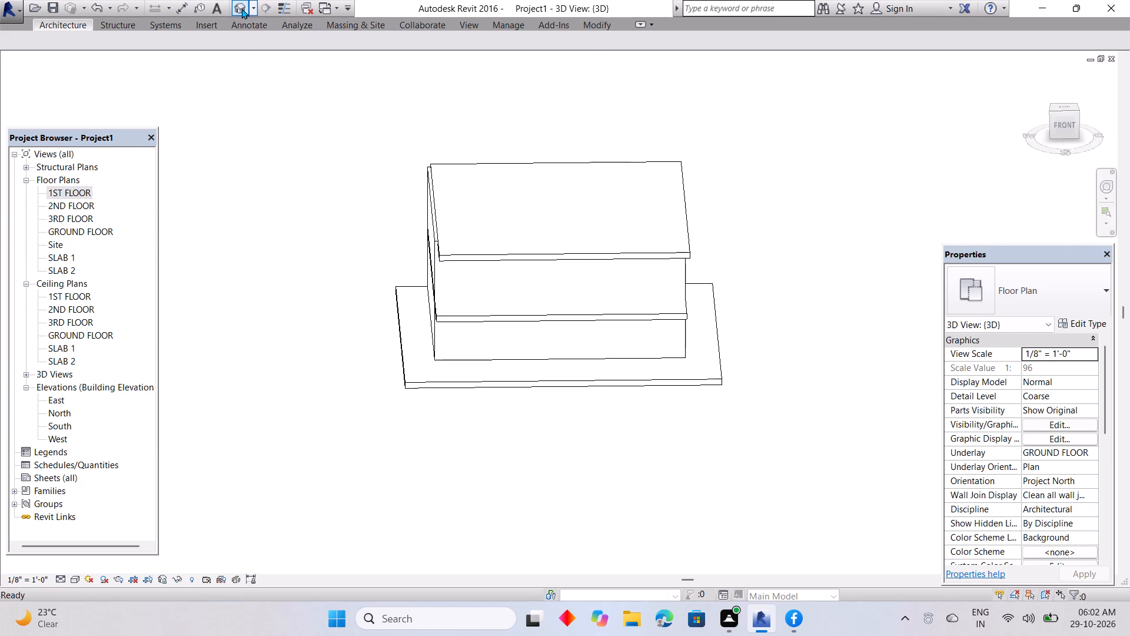
middle_click_drag(630, 445, 603, 344, "shift")
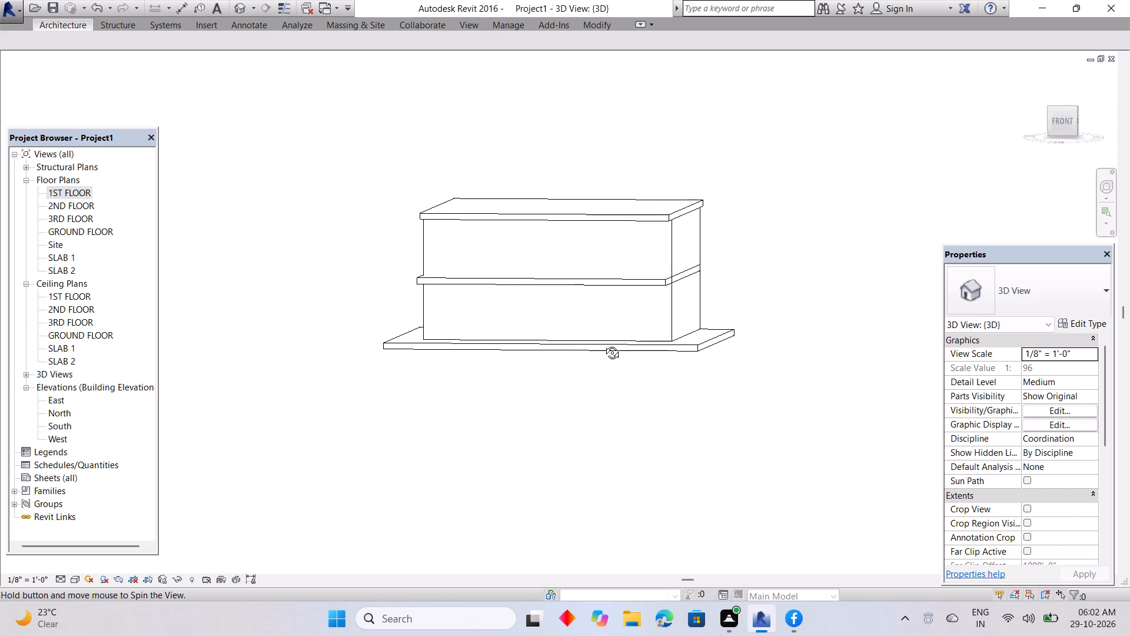
middle_click_drag(603, 344, 644, 371, "shift")
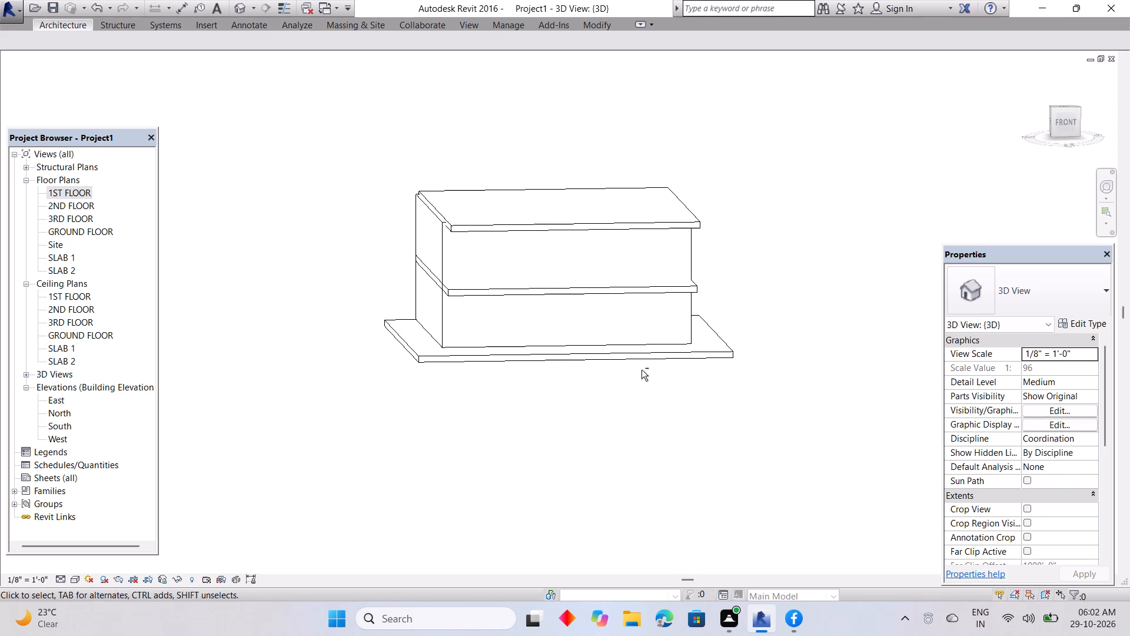
middle_click_drag(514, 270, 559, 363)
middle_click(579, 430)
scroll(577, 426, "up", 1)
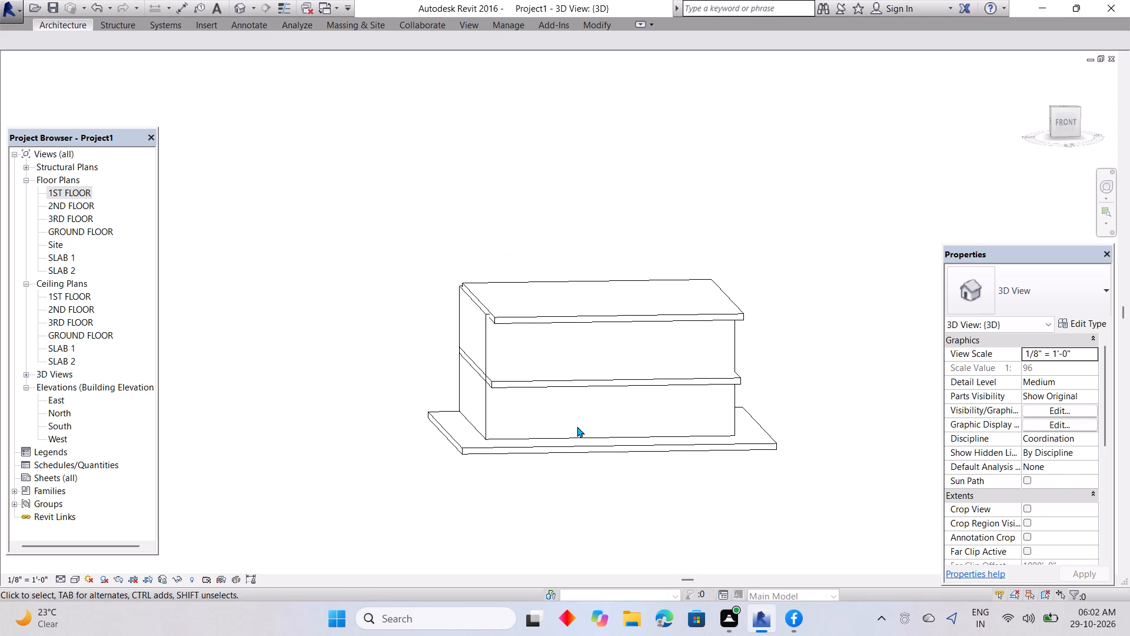
scroll(577, 426, "up", 1)
middle_click_drag(577, 426, 368, 463)
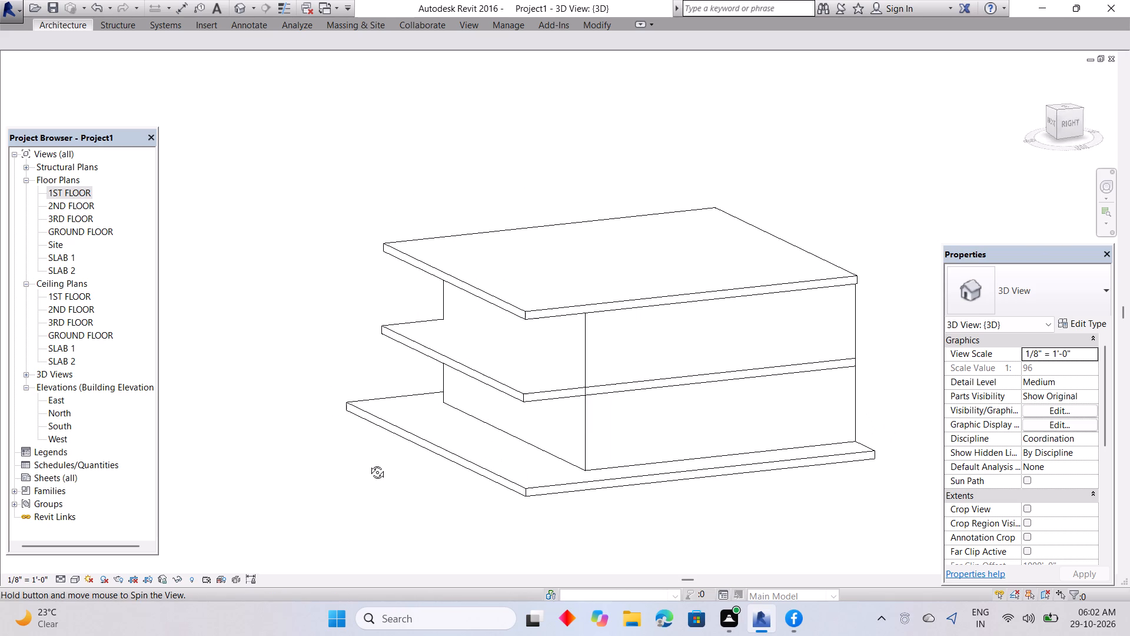
middle_click_drag(368, 463, 470, 475)
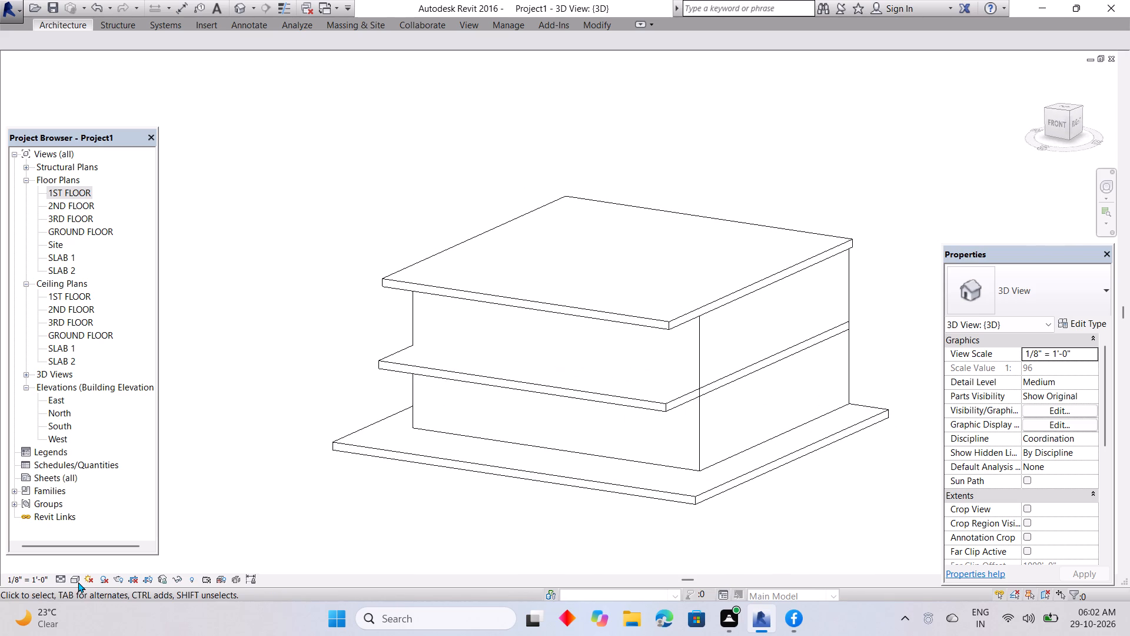
Change the 3D view's visual style from line display to solid surface shading.
left_click(74, 581)
left_click(99, 549)
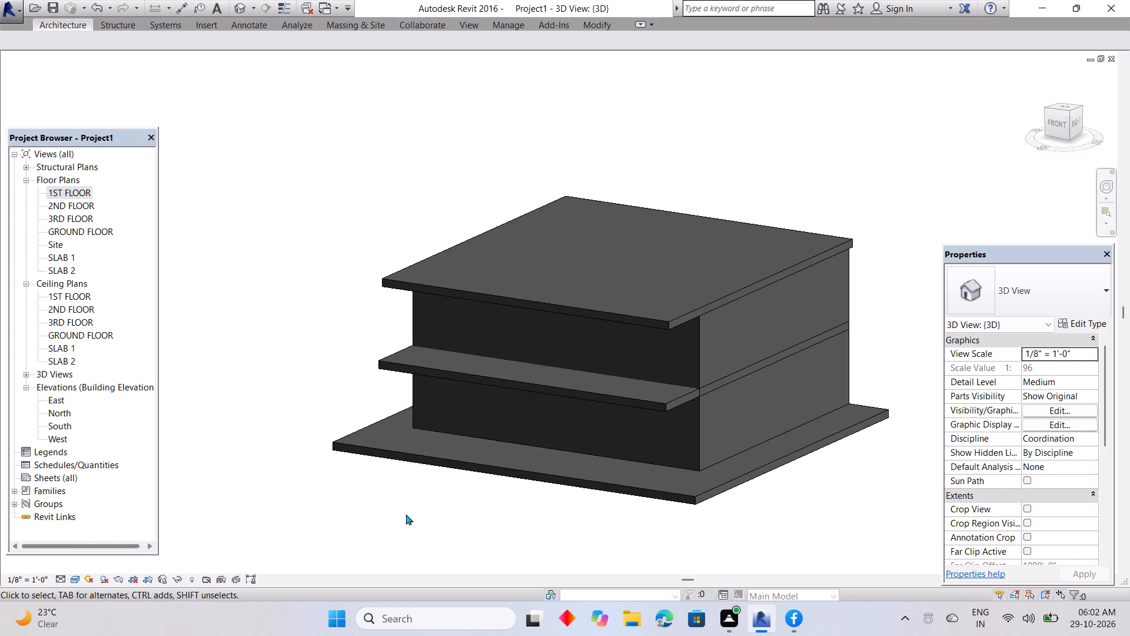
In the 3D view seen from the right side, nudge the 2ND FLOOR slab horizontally to align its edge with the walls below.
middle_click_drag(406, 514, 584, 506, "shift")
scroll(562, 310, "up", 2)
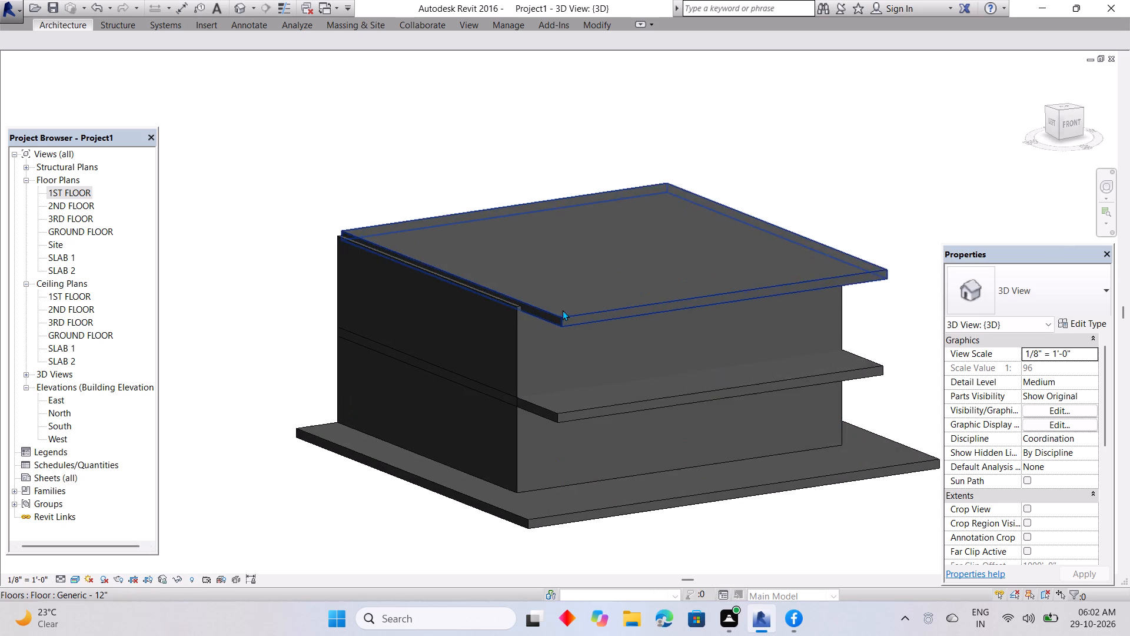
middle_click_drag(623, 372, 449, 409, "shift")
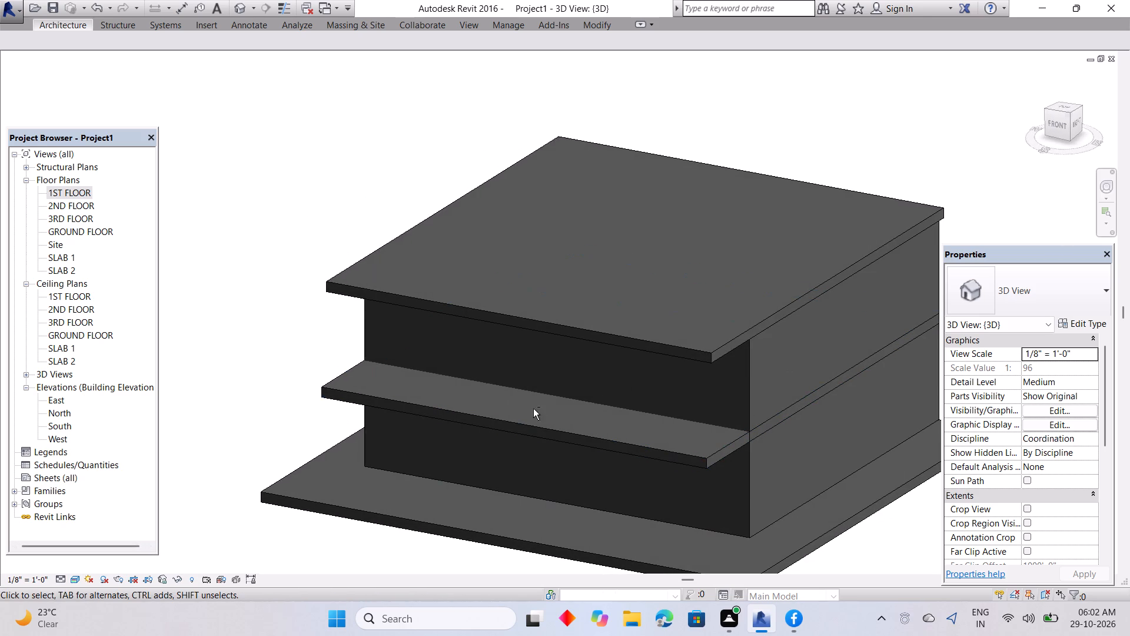
middle_click_drag(823, 375, 578, 430, "shift")
scroll(727, 415, "up", 2, "shift")
scroll(729, 409, "up", 2)
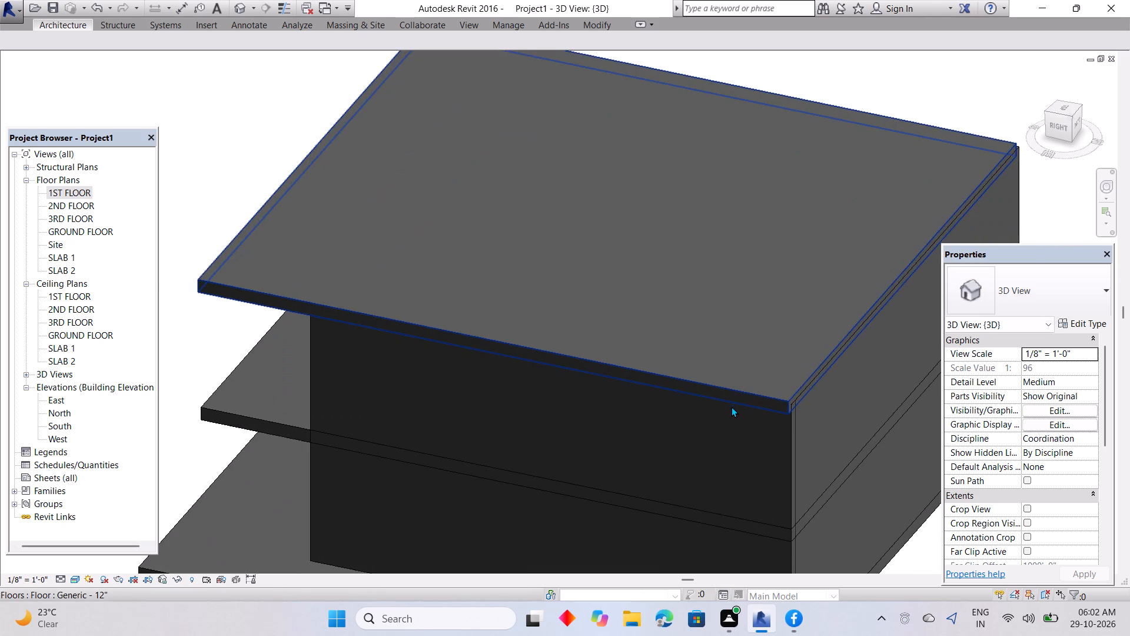
scroll(734, 405, "up", 1)
left_click(734, 404)
key("Right")
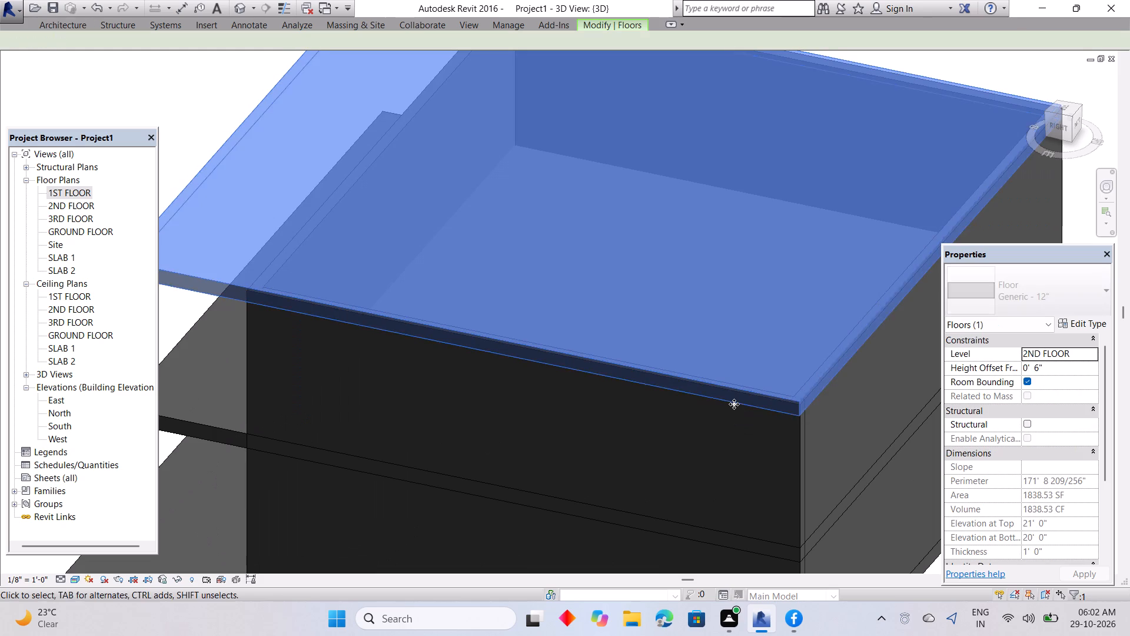
left_click(734, 404)
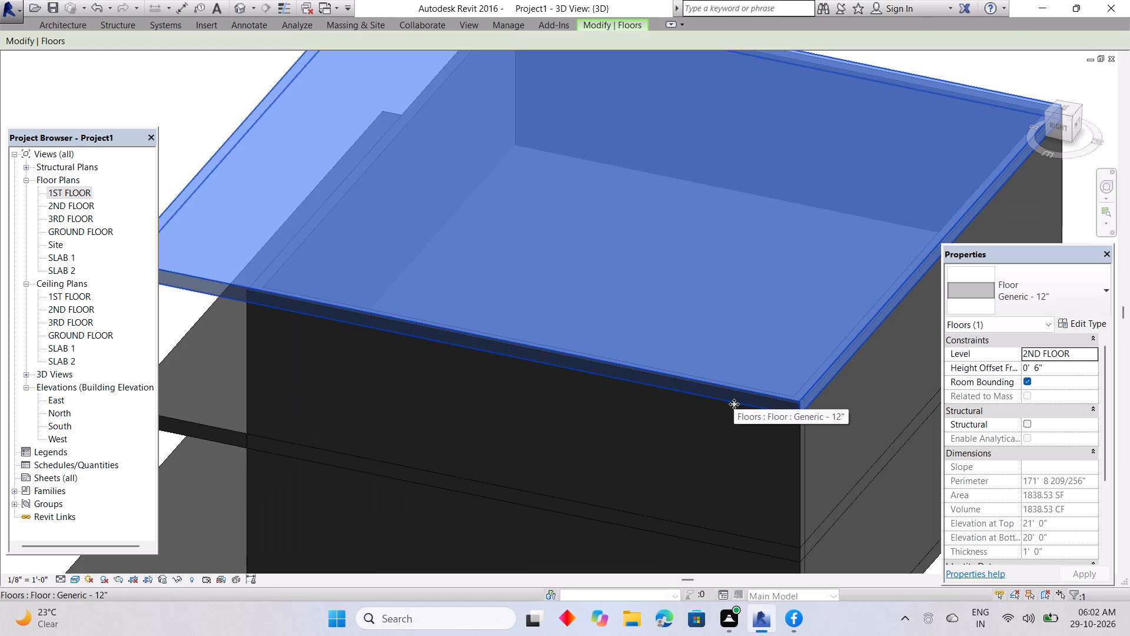
key("Left")
key("Right")
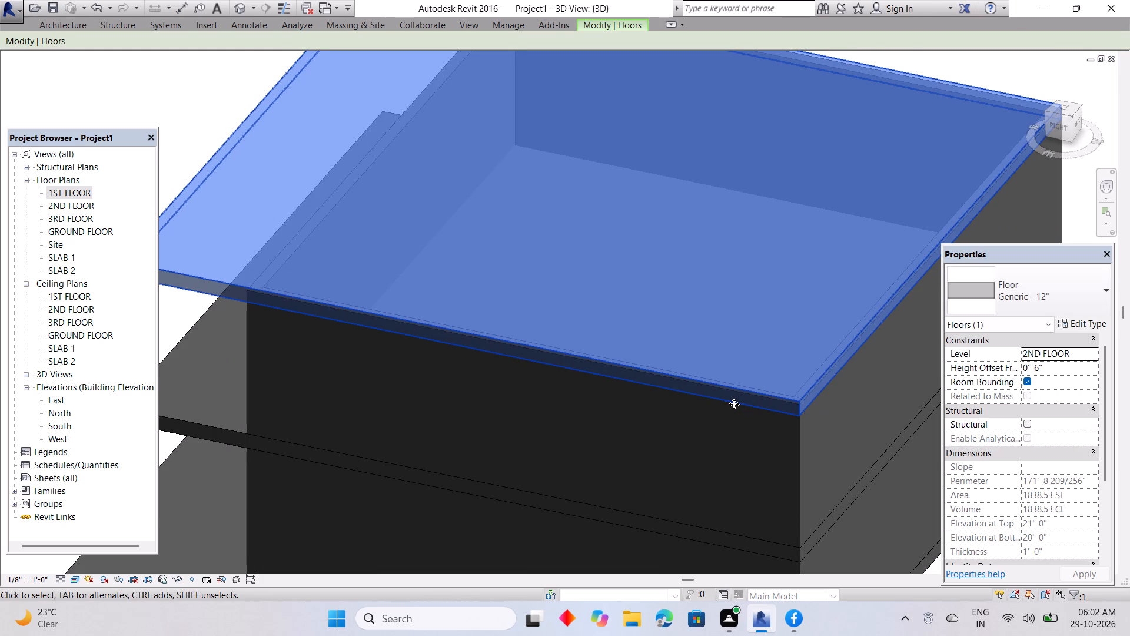
key("Up")
left_click(734, 404)
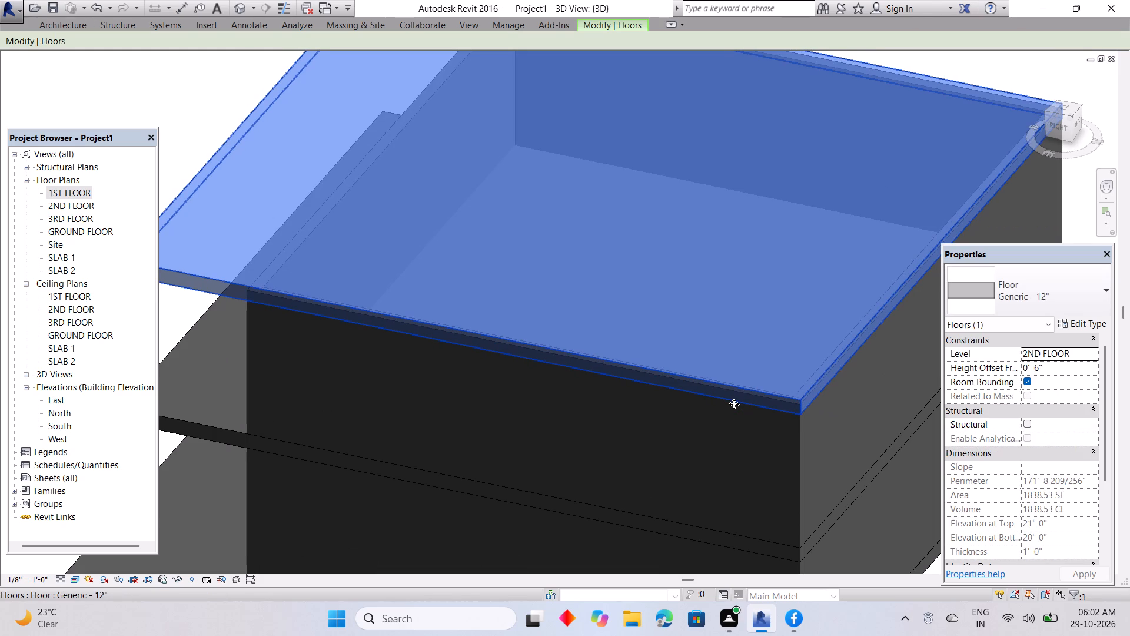
key("Up")
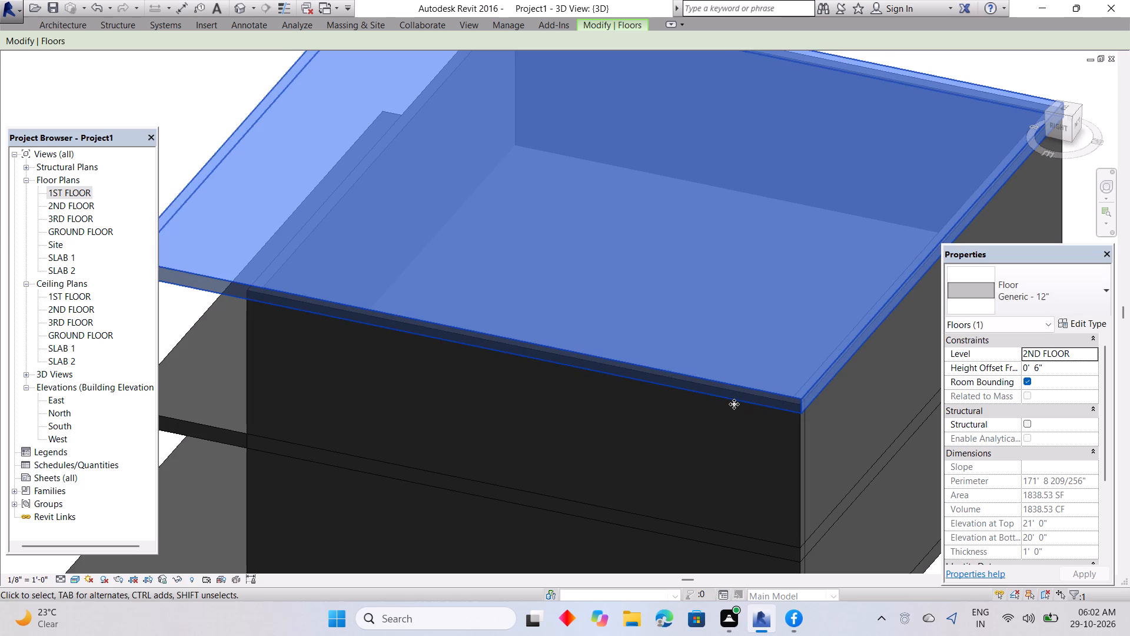
left_click(583, 506)
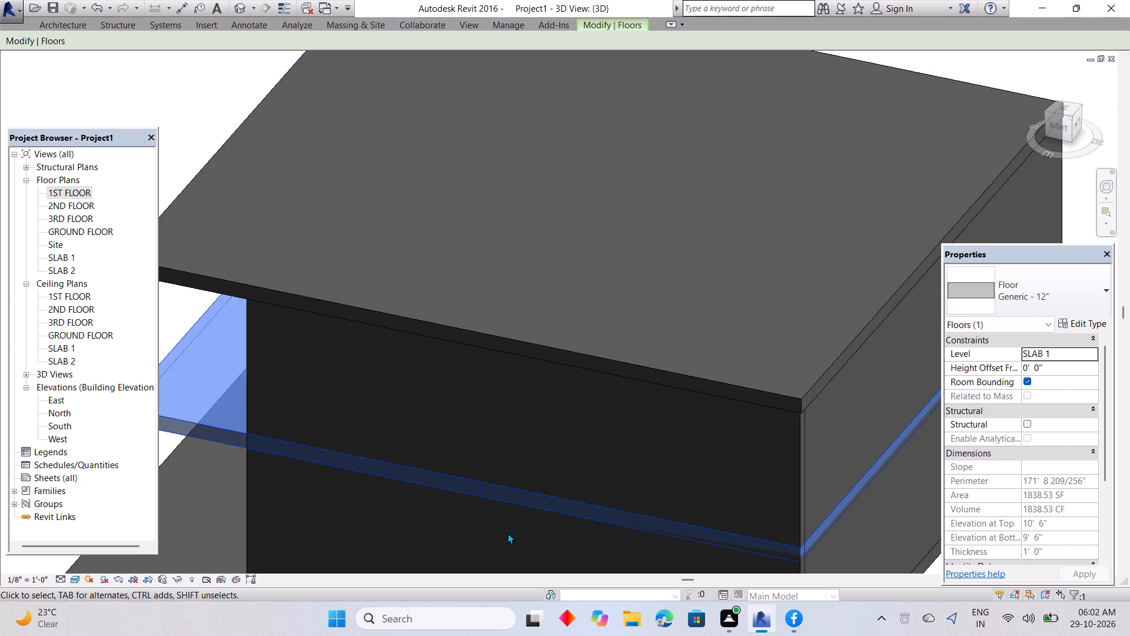
key("Escape")
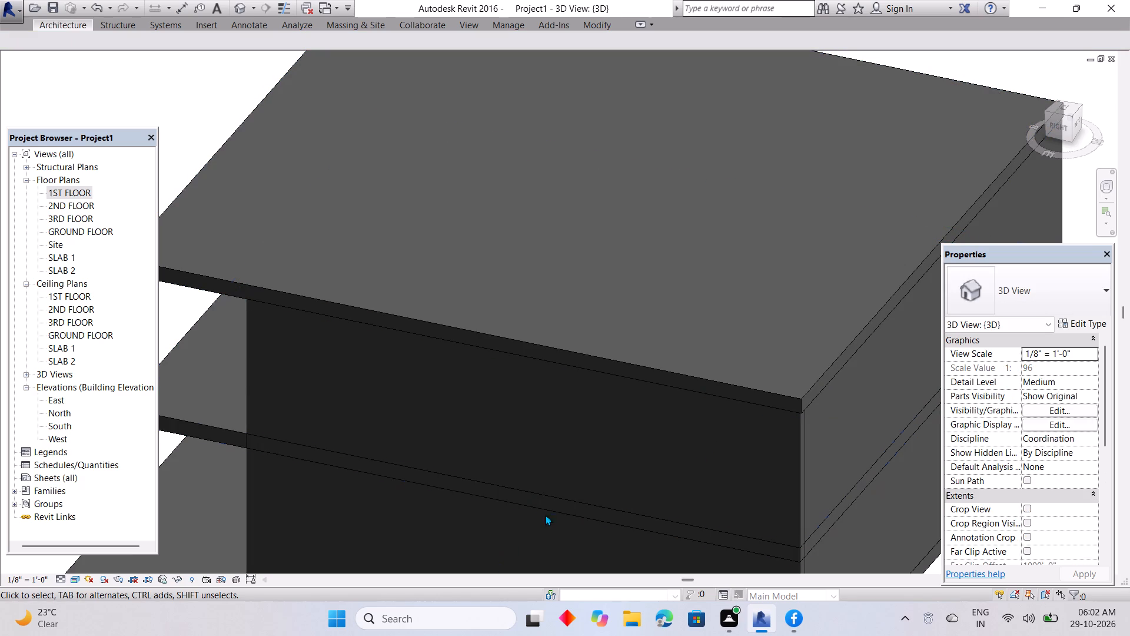
Seen from the front, nudge the 2ND FLOOR slab sideways in small increments to align its ends with the SLAB 1 floor.
middle_click_drag(546, 502, 819, 332, "shift")
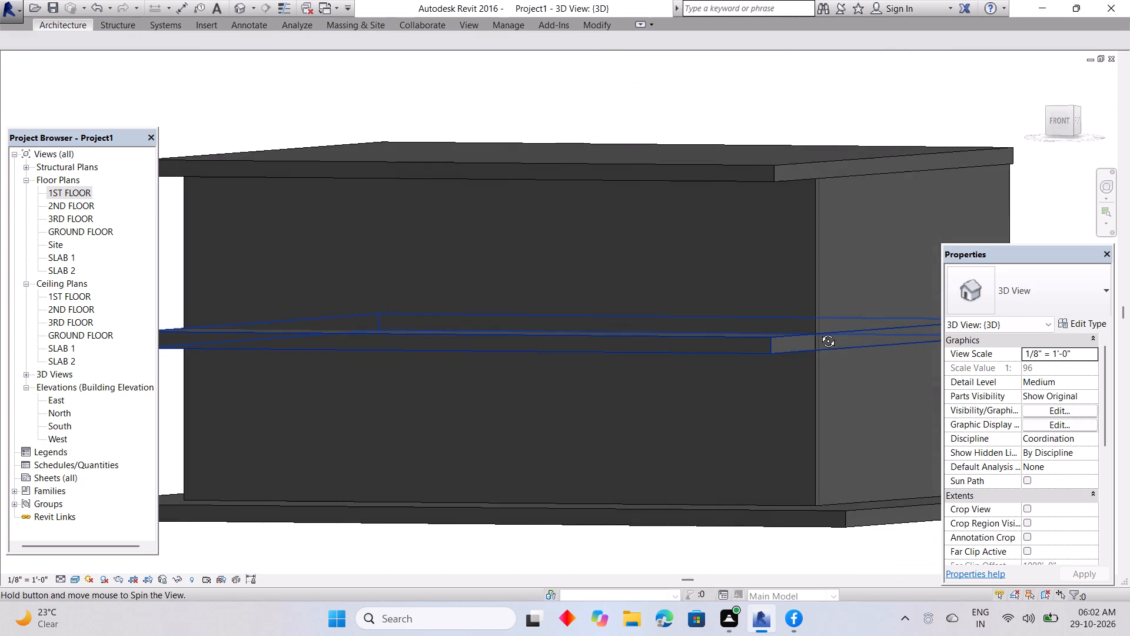
middle_click_drag(819, 332, 916, 344, "shift")
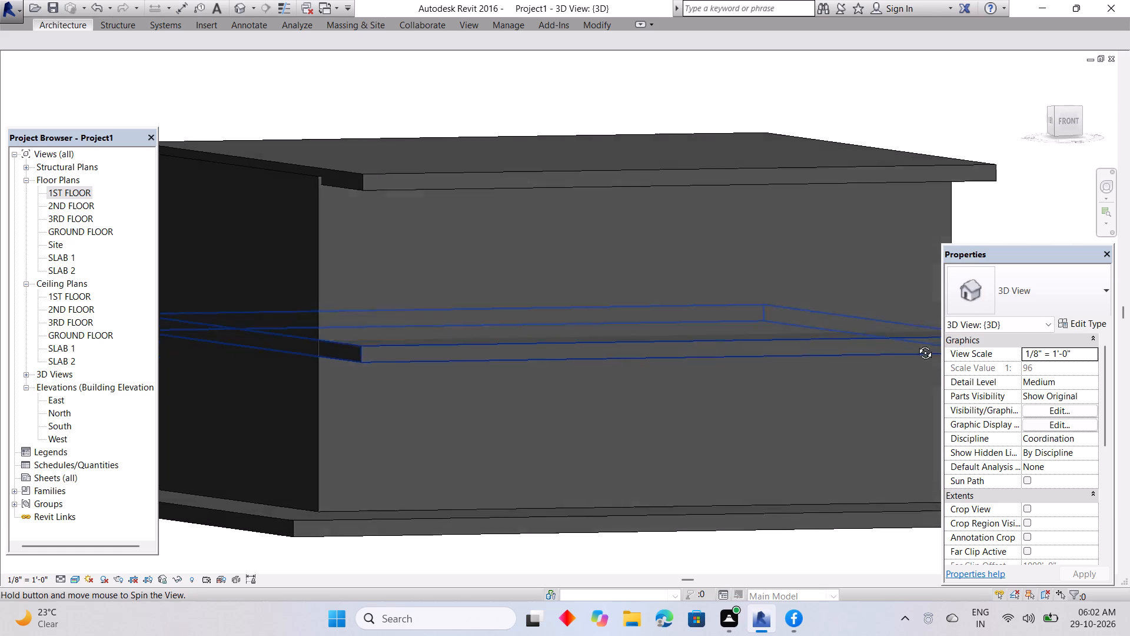
middle_click_drag(916, 344, 911, 346, "shift")
left_click(699, 191)
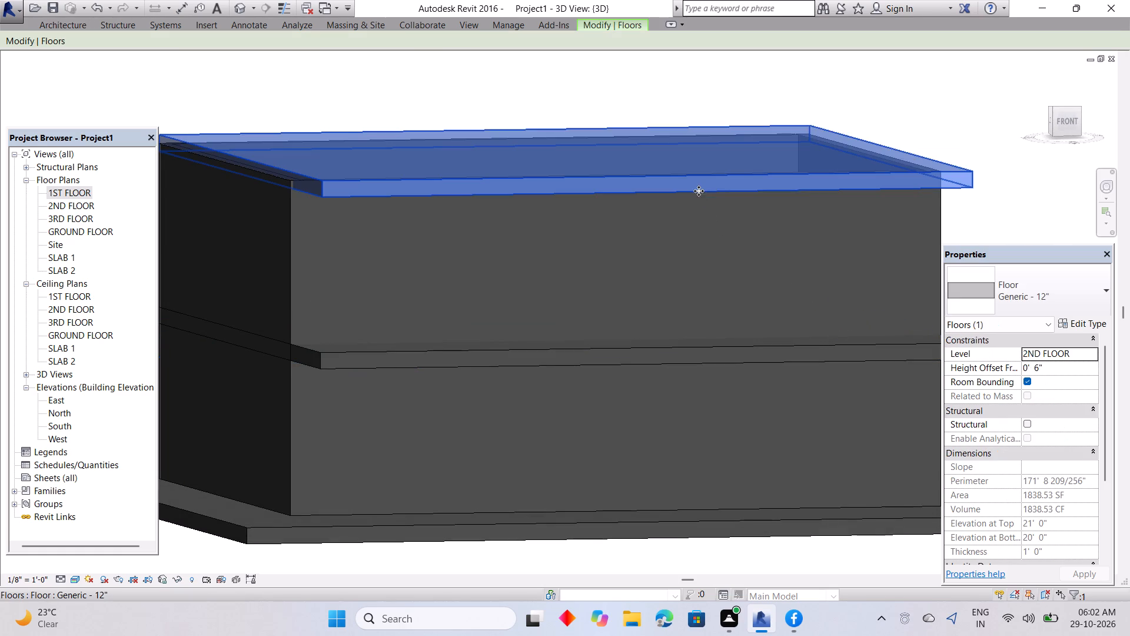
key("Left")
key("Left")
key("Left")
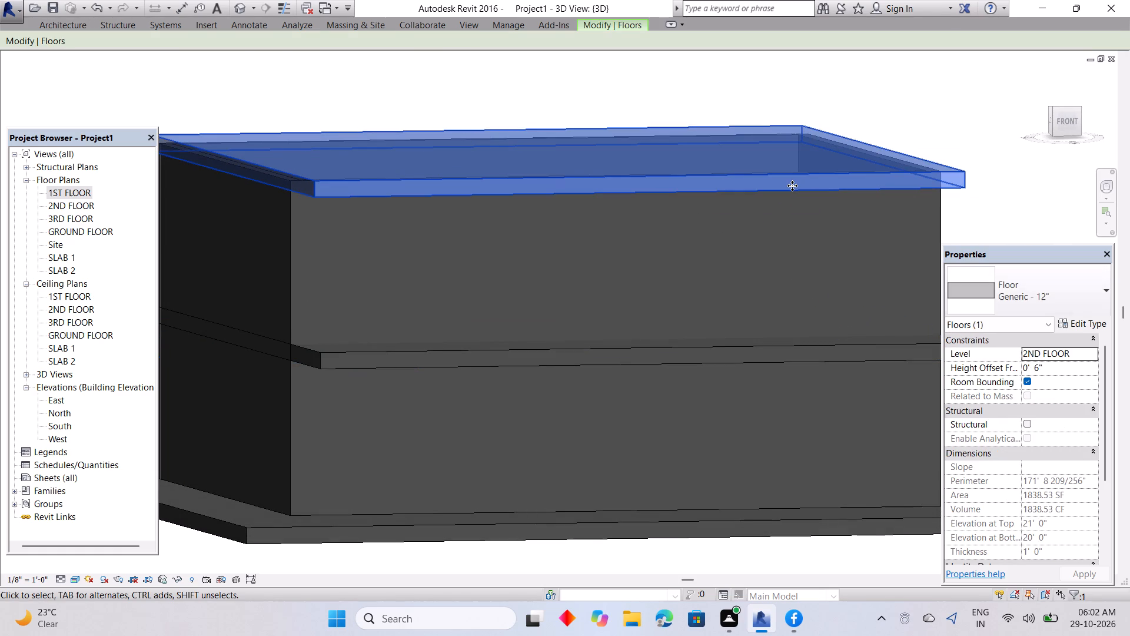
key("Left")
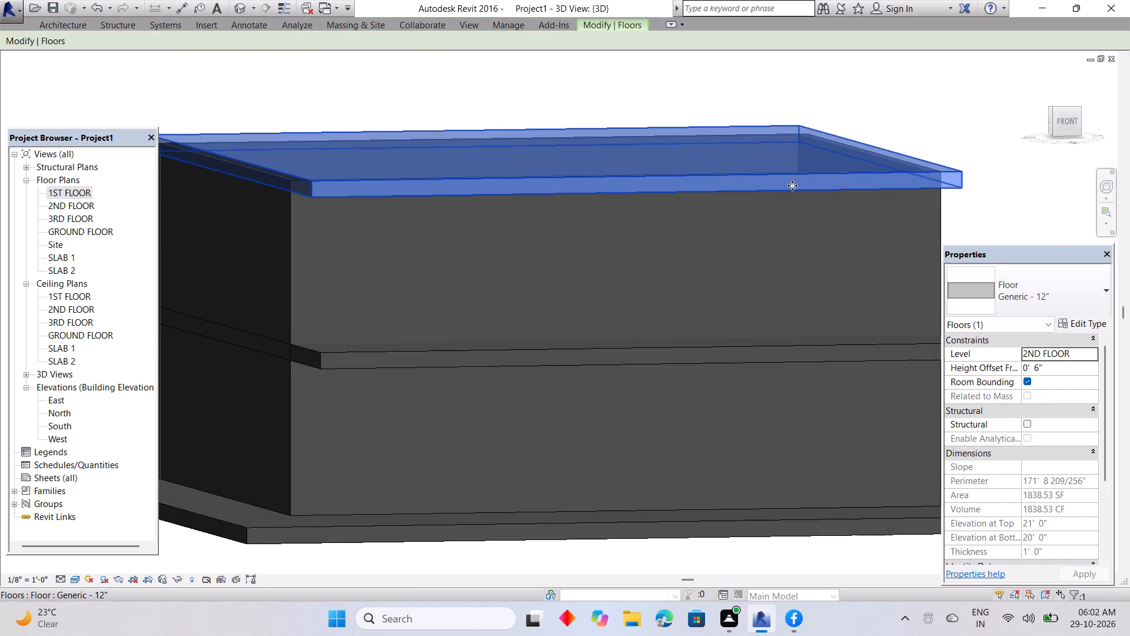
key("Left")
middle_click_drag(793, 186, 794, 201)
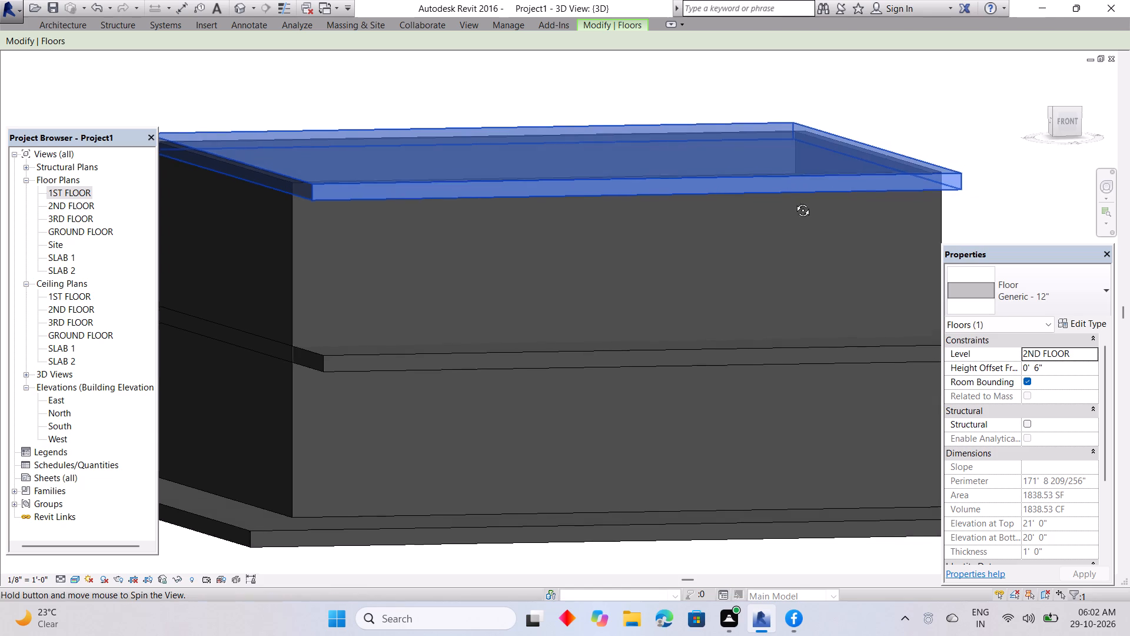
middle_click_drag(794, 201, 748, 348)
key("Right")
key("Right")
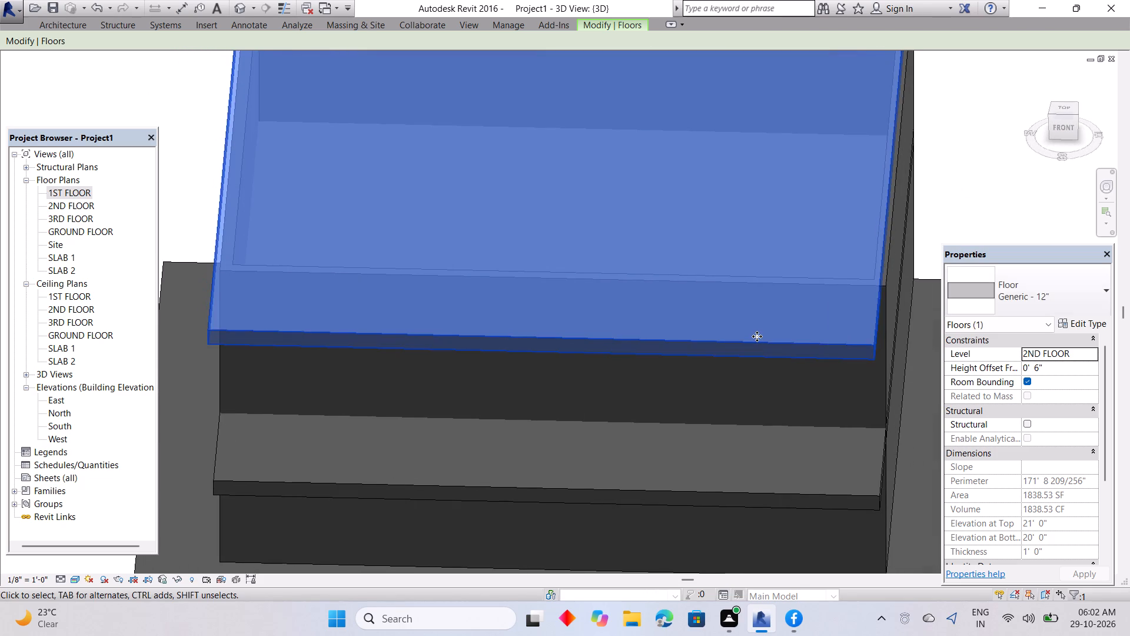
key("Right")
key("Right")
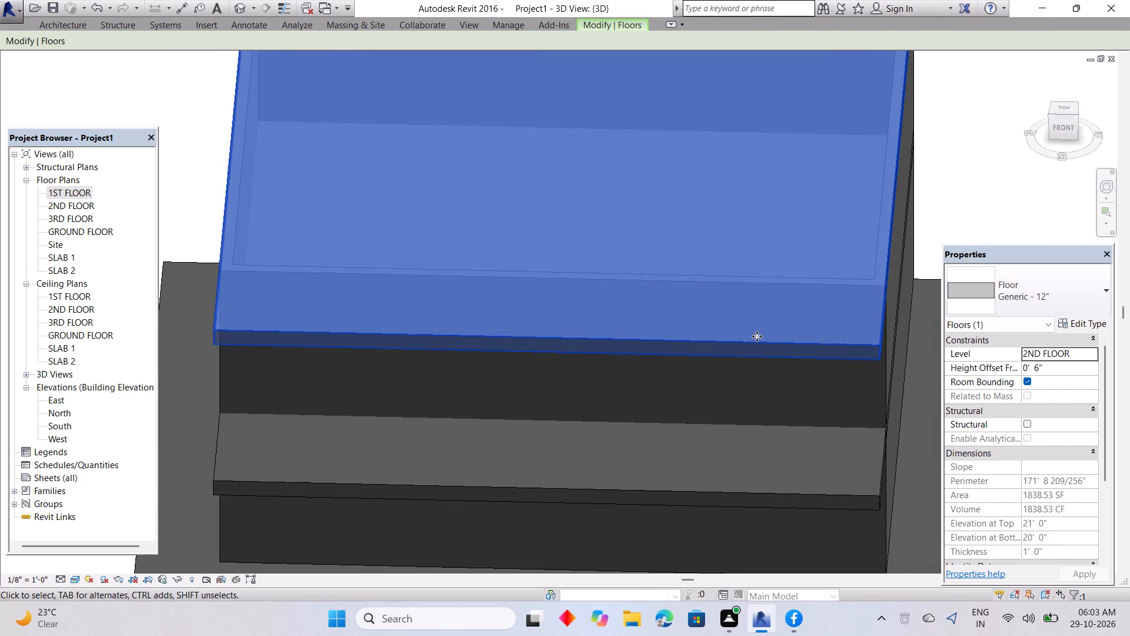
left_click(767, 422)
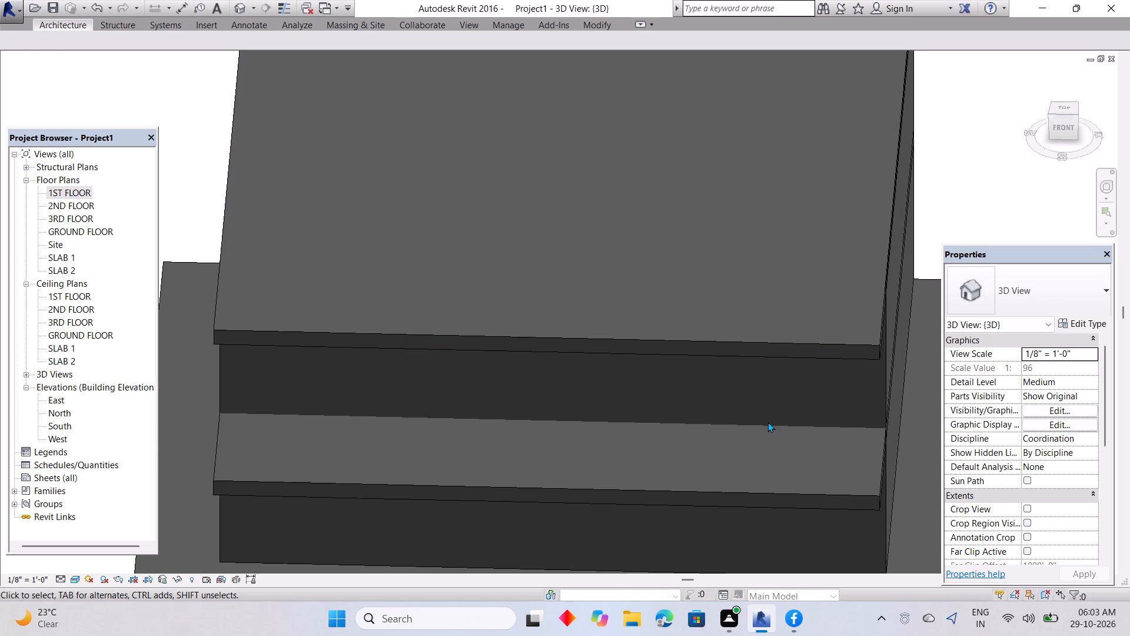
Delete the misaligned 2ND FLOOR slab resting on top of the upper walls.
middle_click_drag(760, 395, 687, 248, "shift")
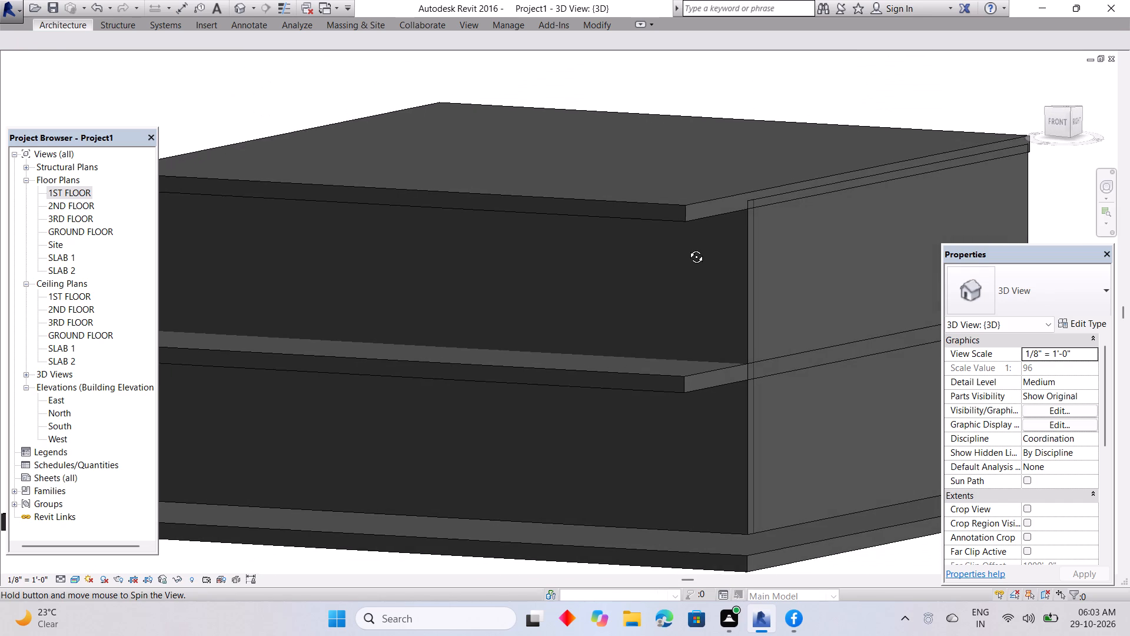
middle_click_drag(687, 248, 900, 237, "shift")
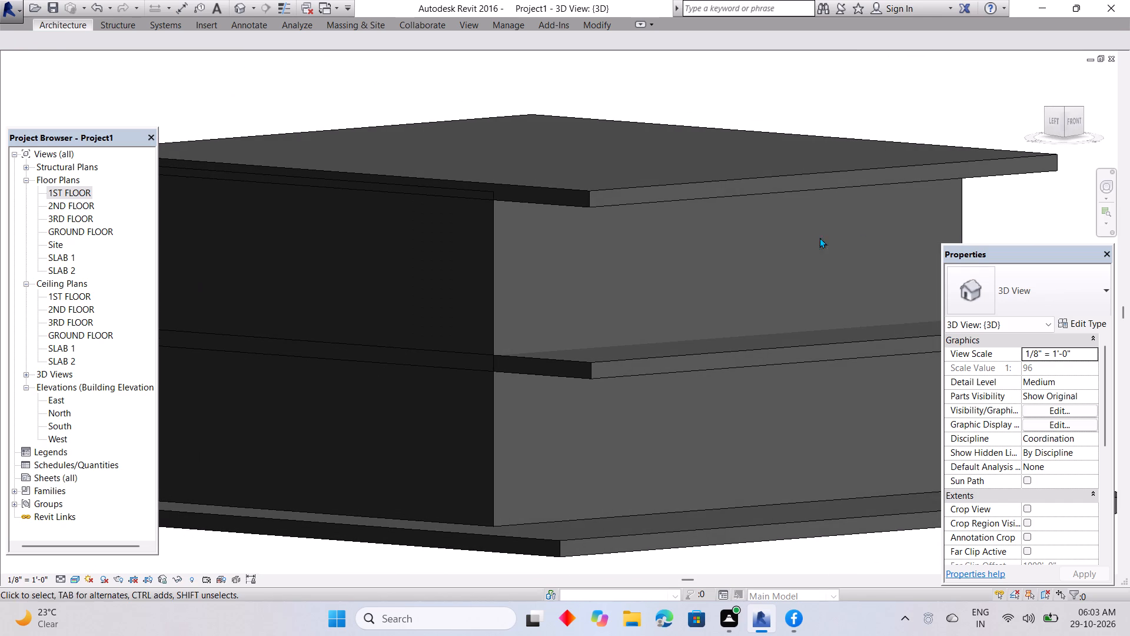
middle_click_drag(807, 238, 702, 280, "shift")
left_click(660, 233)
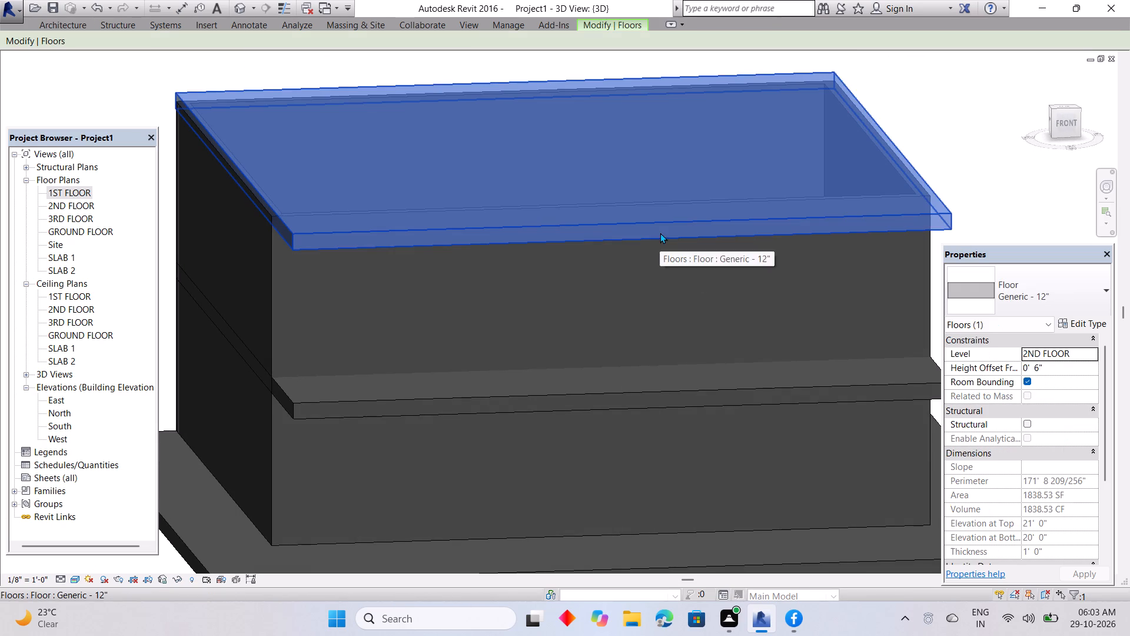
key("Delete")
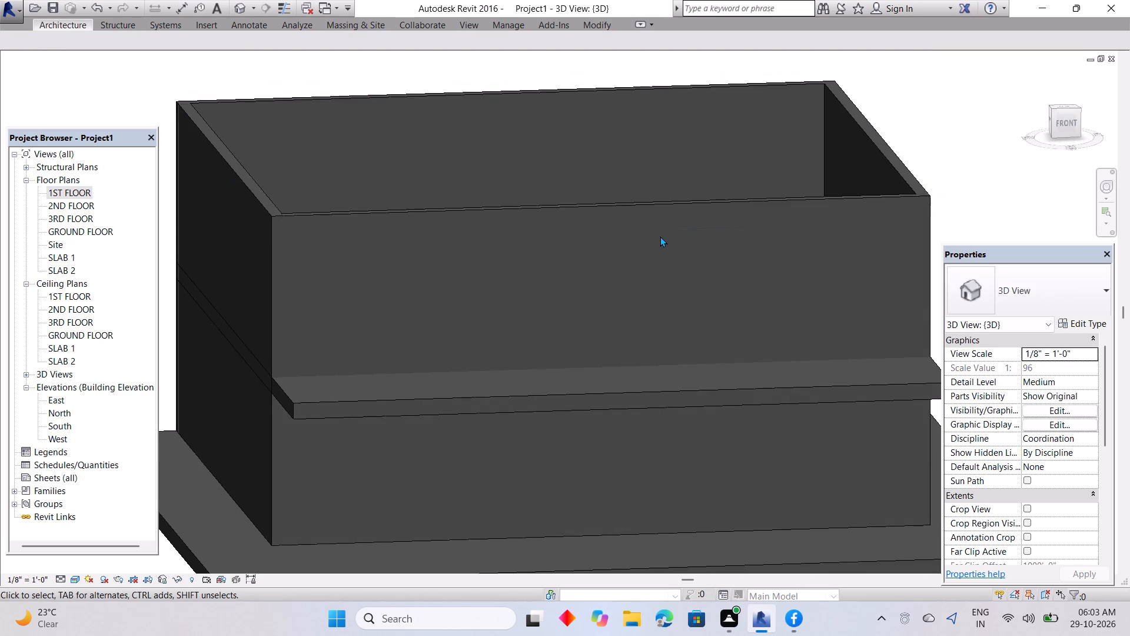
From the top view, create a rectangular Generic - 12" floor on the GROUND FLOOR level, tracing the outline of the SLAB 1 floor.
middle_click_drag(660, 238, 627, 401, "shift")
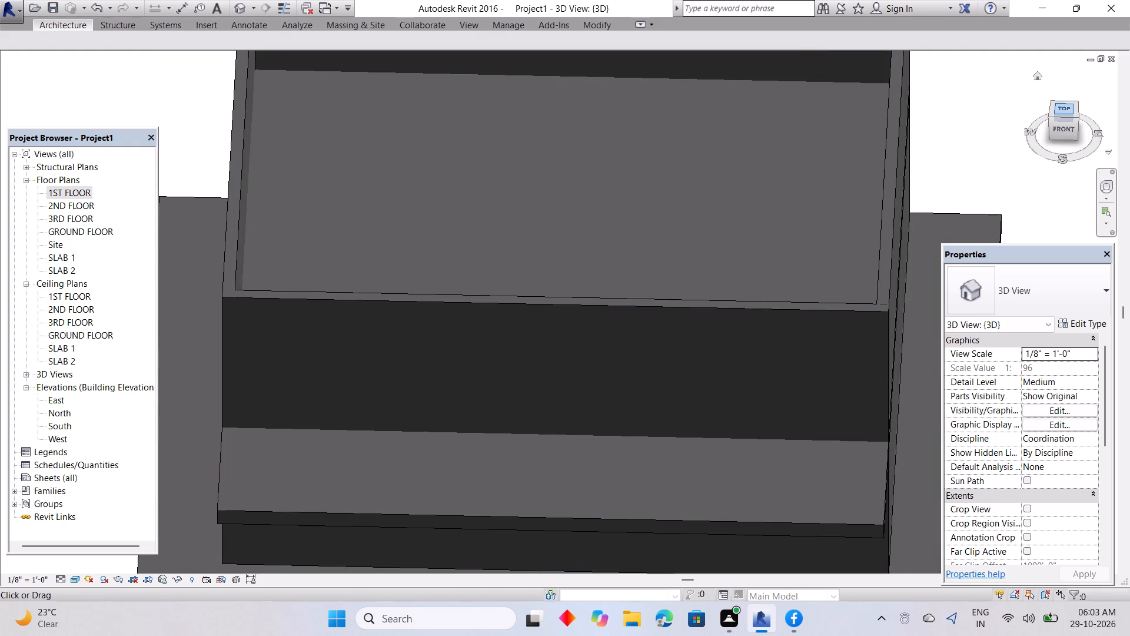
left_click(1066, 111)
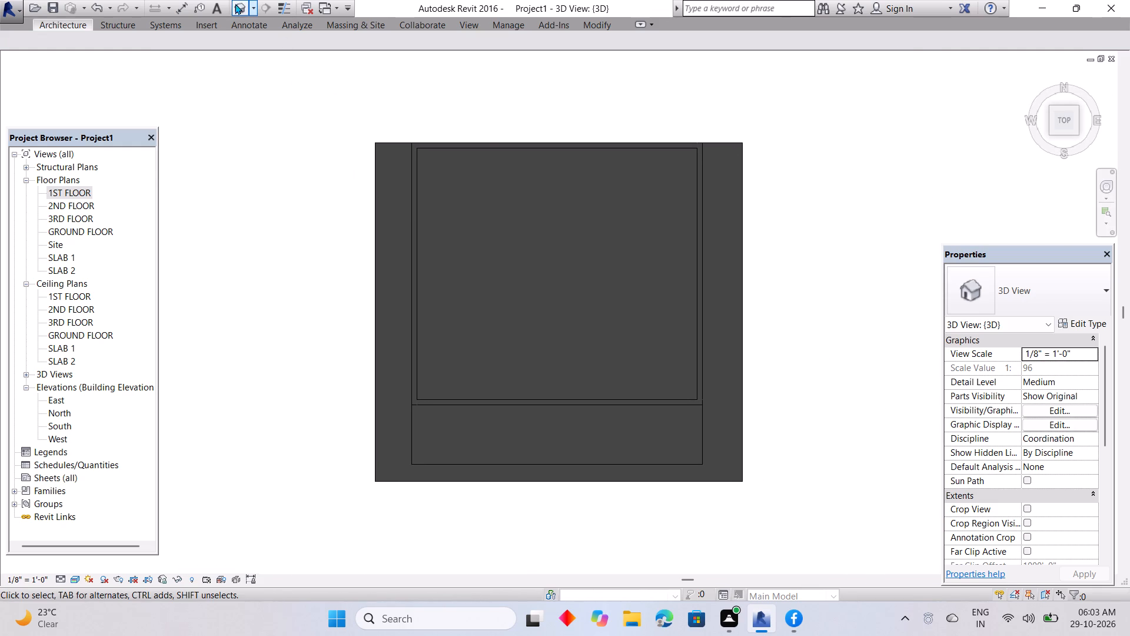
left_click(238, 6)
left_click(66, 24)
left_click(330, 49)
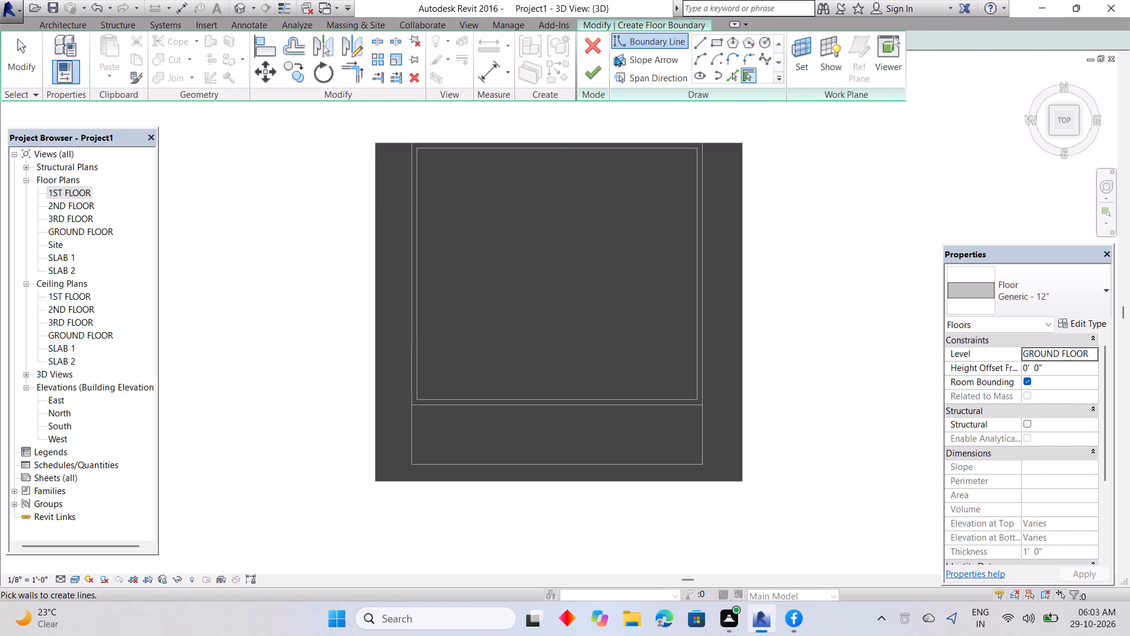
left_click(713, 38)
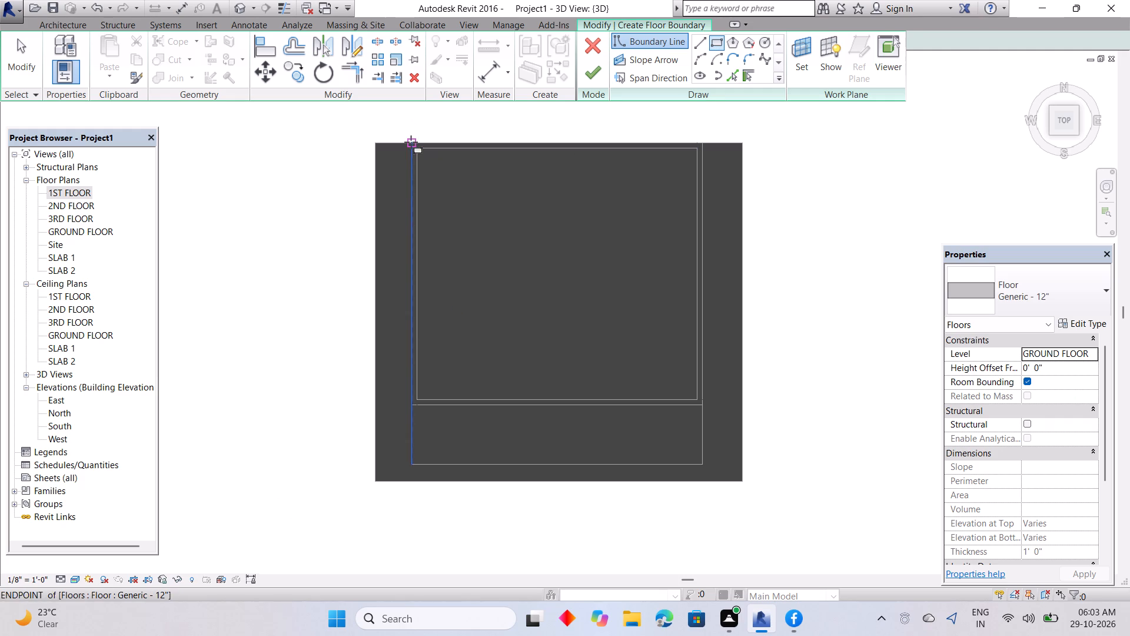
left_click(411, 142)
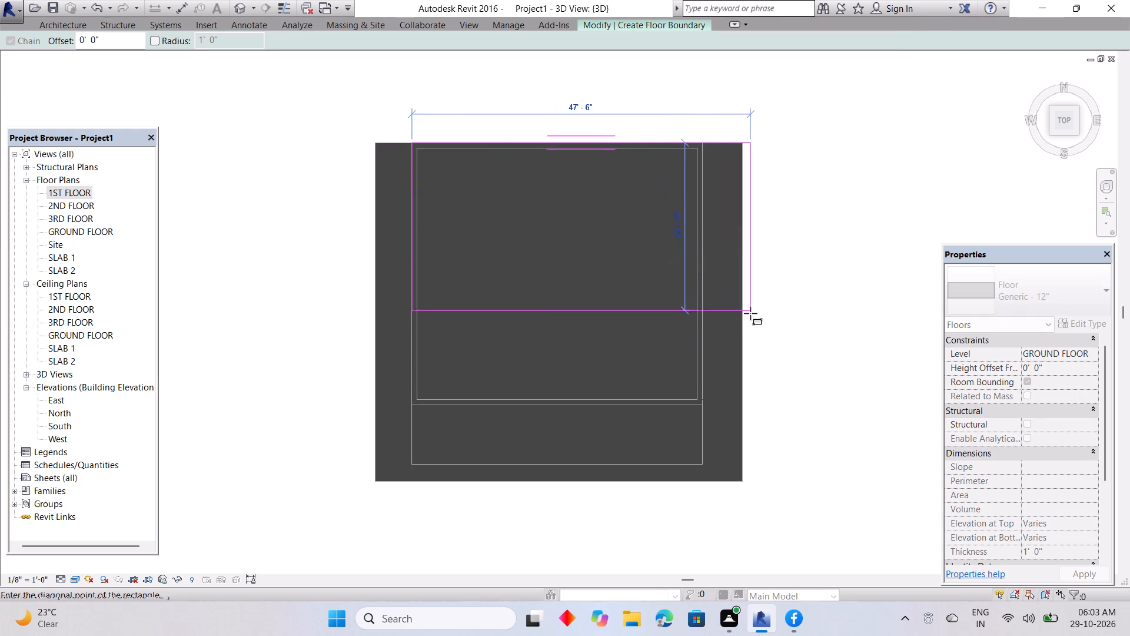
left_click(708, 468)
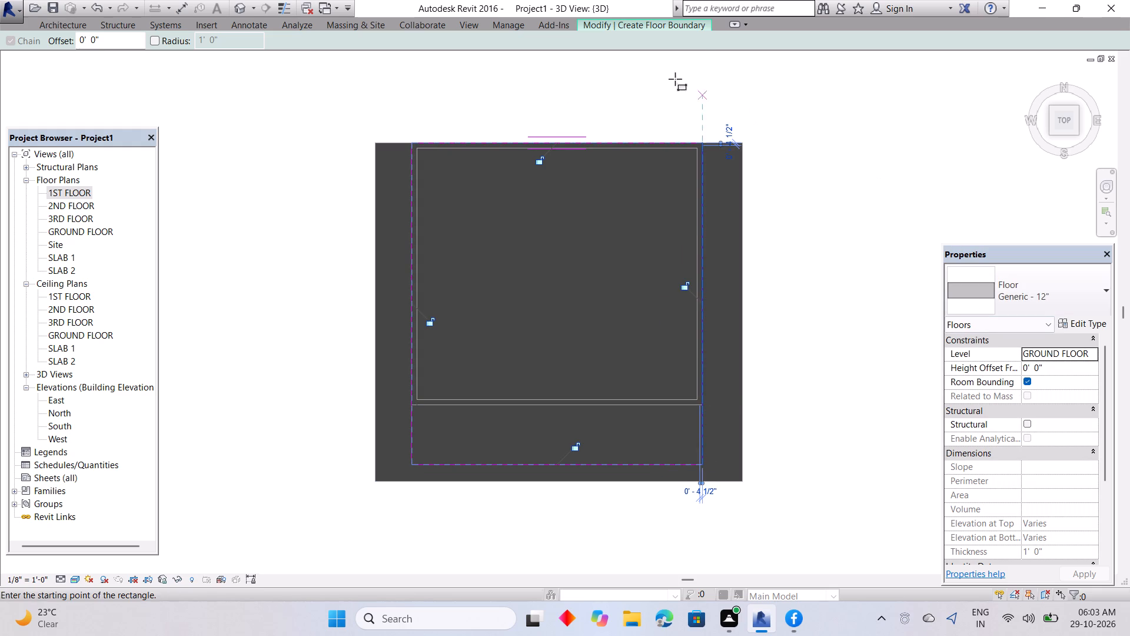
left_click(623, 24)
left_click(588, 80)
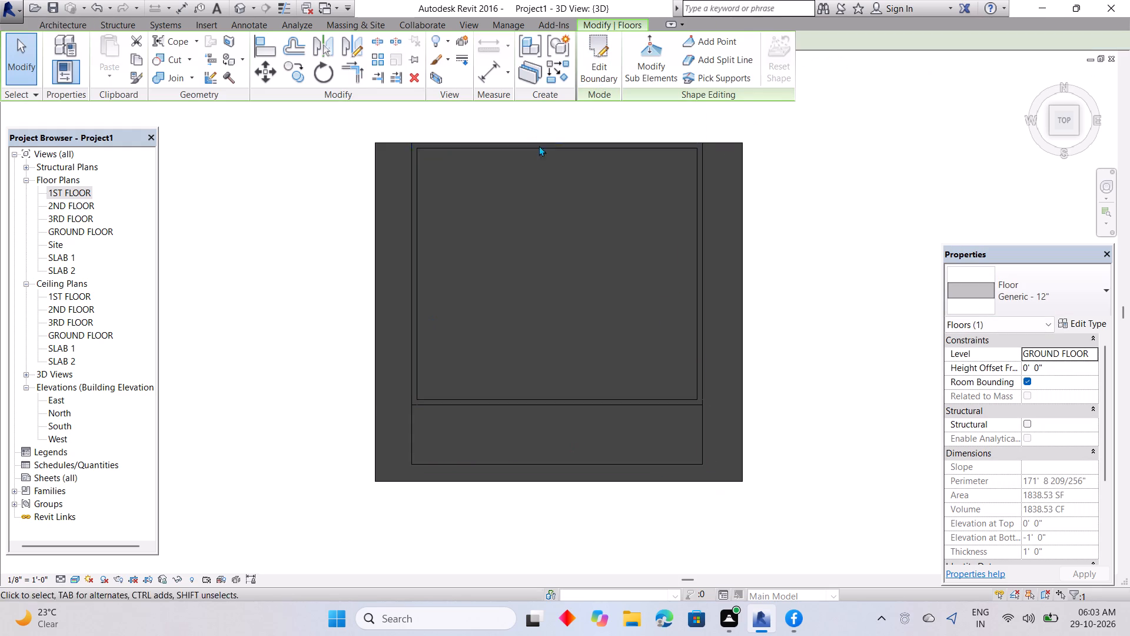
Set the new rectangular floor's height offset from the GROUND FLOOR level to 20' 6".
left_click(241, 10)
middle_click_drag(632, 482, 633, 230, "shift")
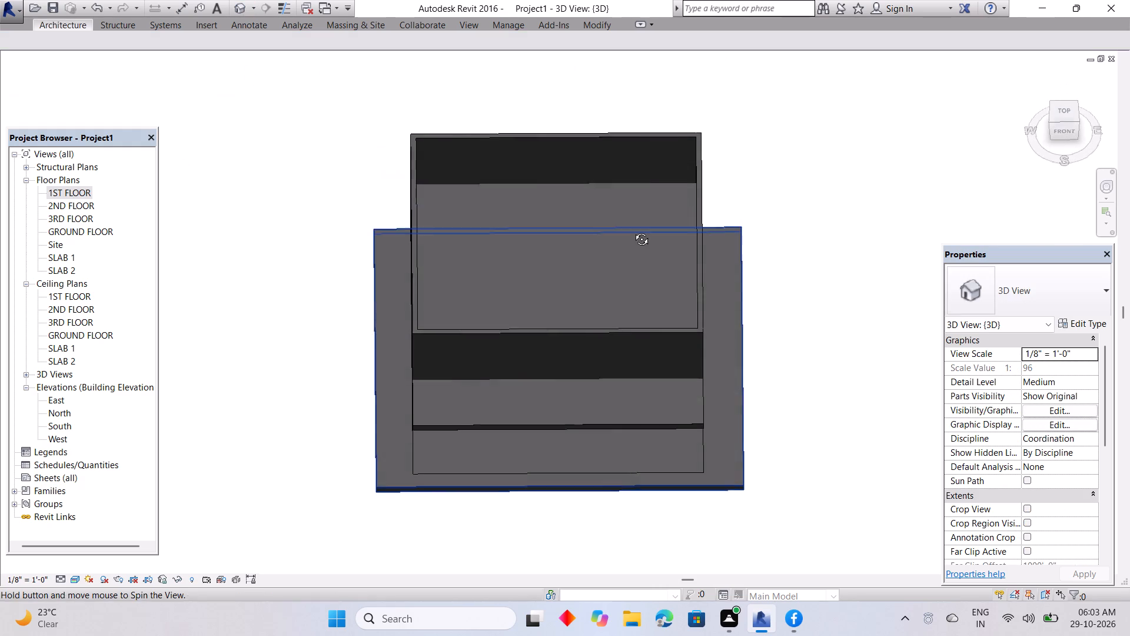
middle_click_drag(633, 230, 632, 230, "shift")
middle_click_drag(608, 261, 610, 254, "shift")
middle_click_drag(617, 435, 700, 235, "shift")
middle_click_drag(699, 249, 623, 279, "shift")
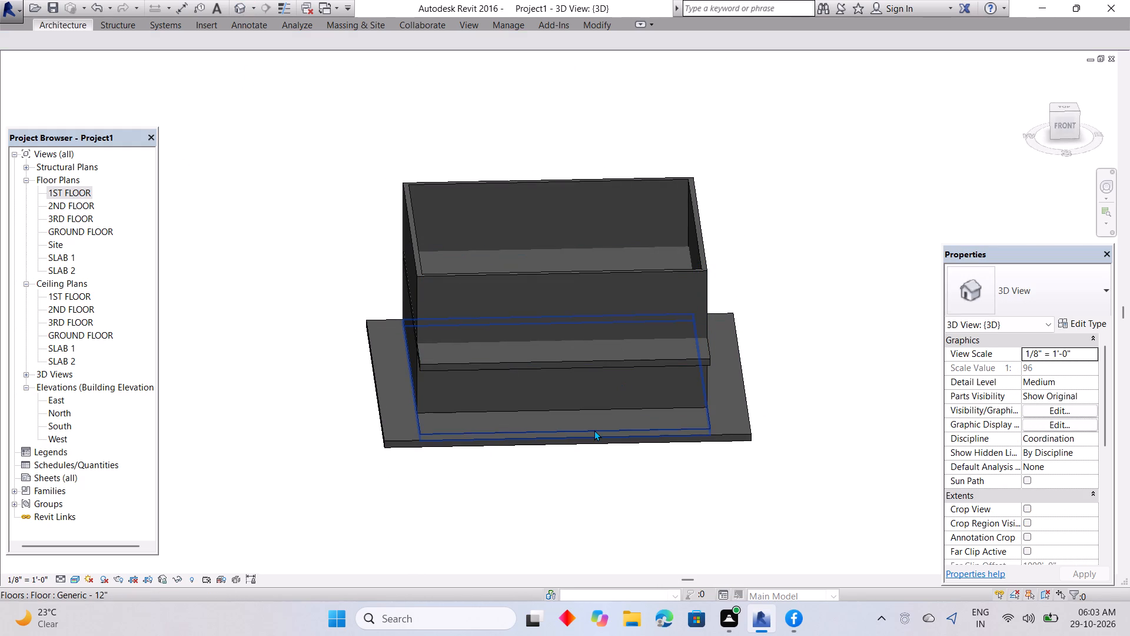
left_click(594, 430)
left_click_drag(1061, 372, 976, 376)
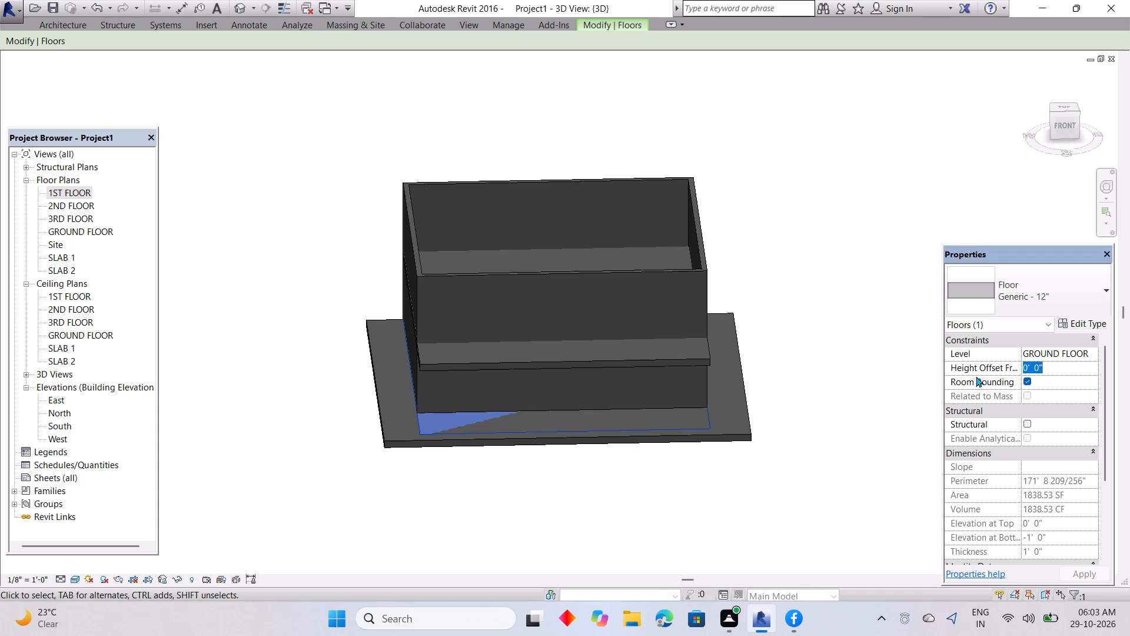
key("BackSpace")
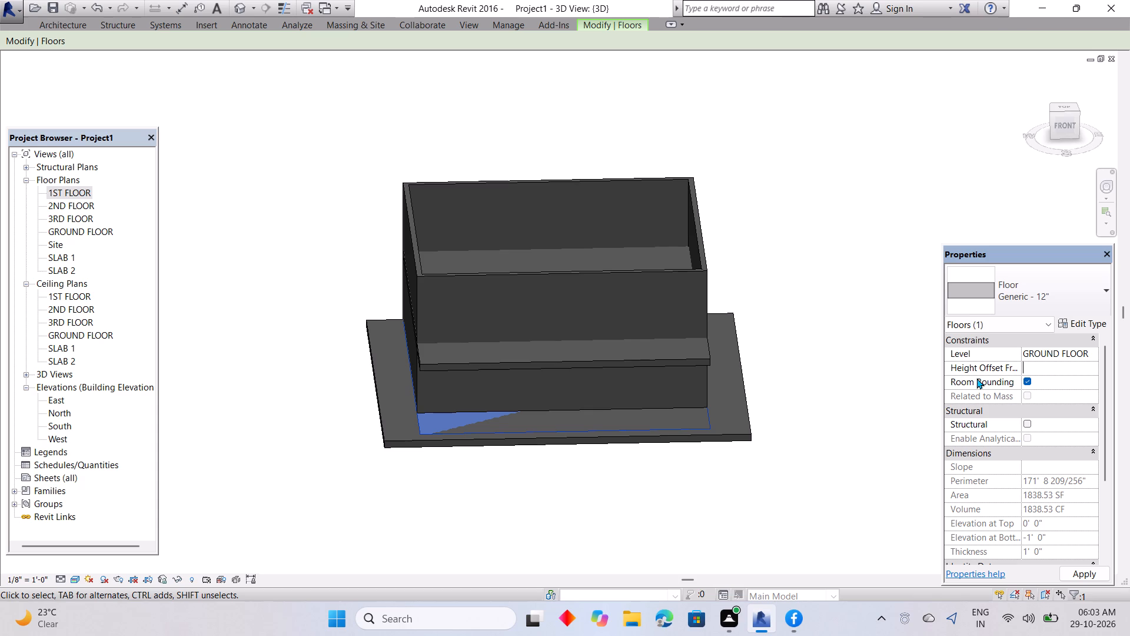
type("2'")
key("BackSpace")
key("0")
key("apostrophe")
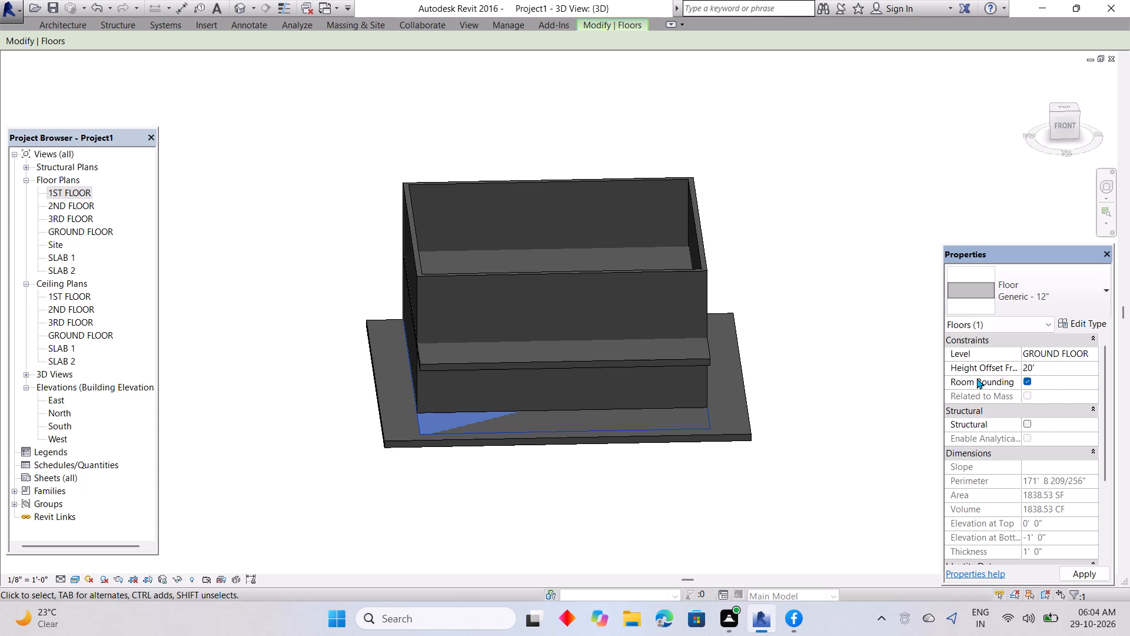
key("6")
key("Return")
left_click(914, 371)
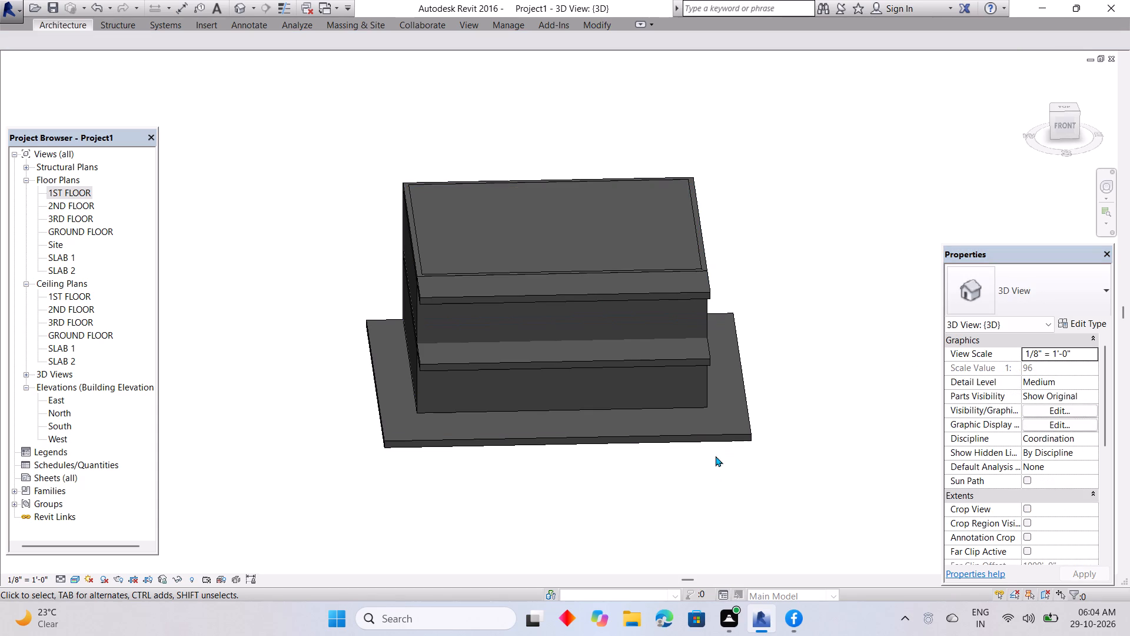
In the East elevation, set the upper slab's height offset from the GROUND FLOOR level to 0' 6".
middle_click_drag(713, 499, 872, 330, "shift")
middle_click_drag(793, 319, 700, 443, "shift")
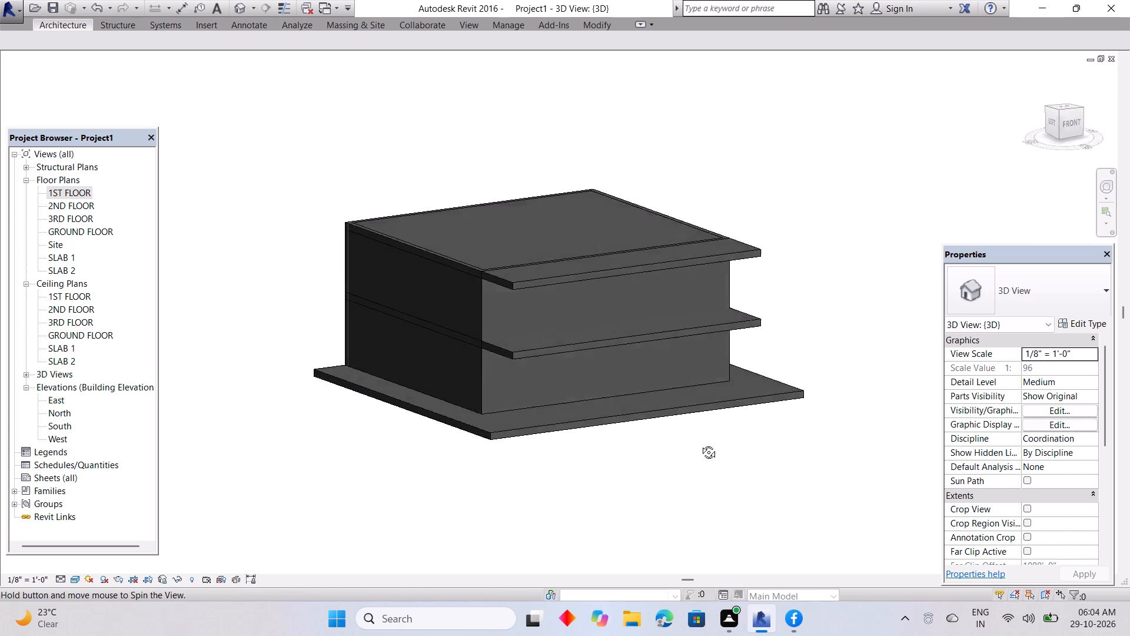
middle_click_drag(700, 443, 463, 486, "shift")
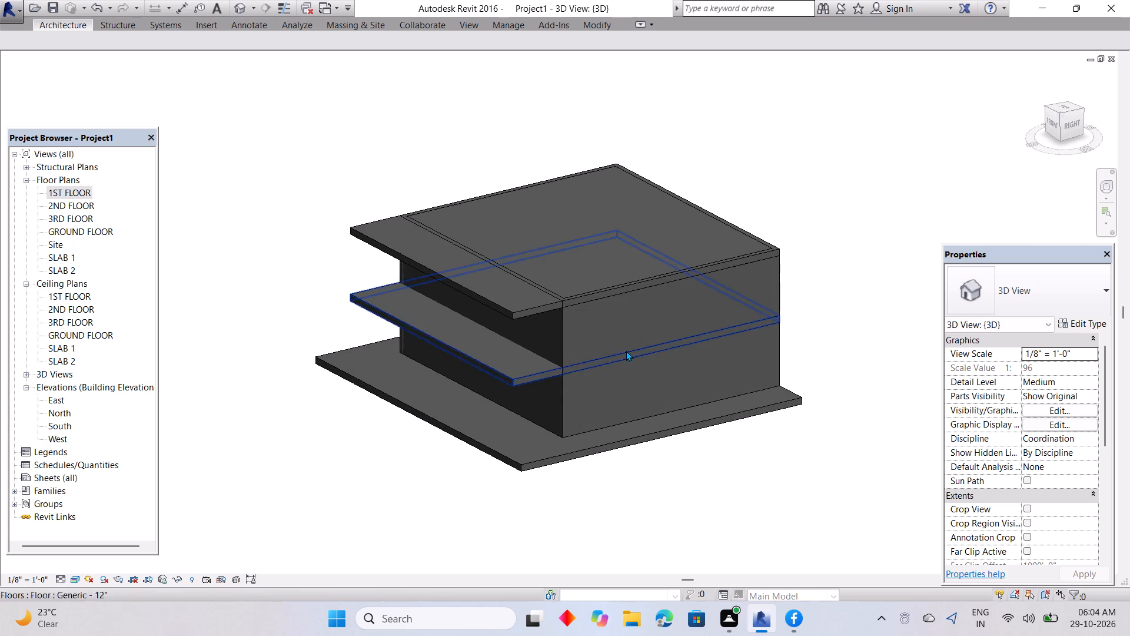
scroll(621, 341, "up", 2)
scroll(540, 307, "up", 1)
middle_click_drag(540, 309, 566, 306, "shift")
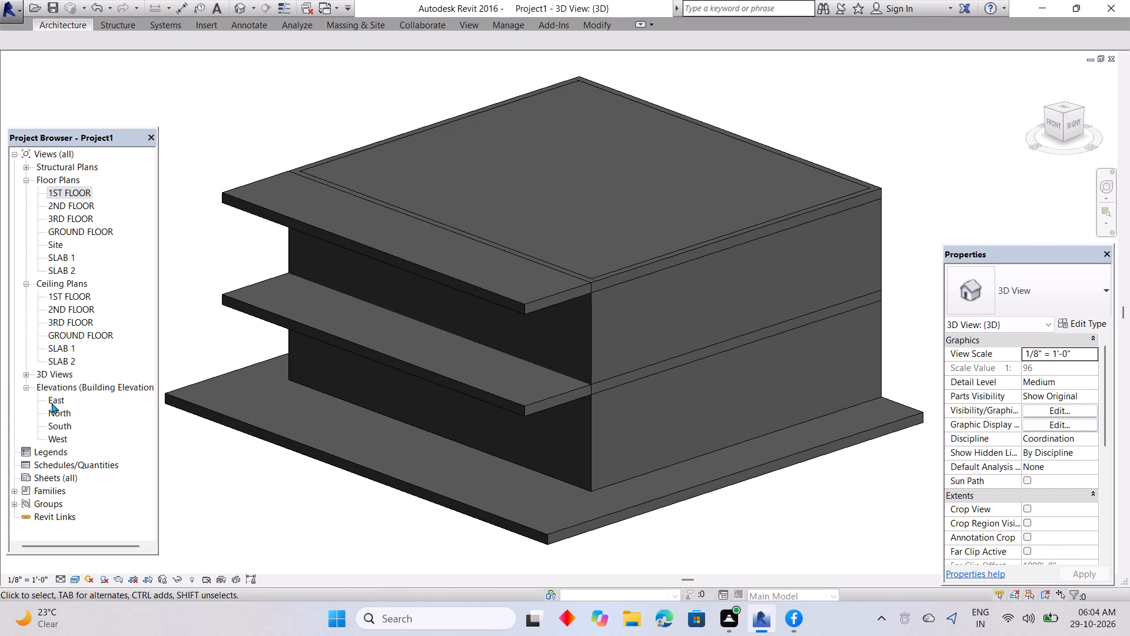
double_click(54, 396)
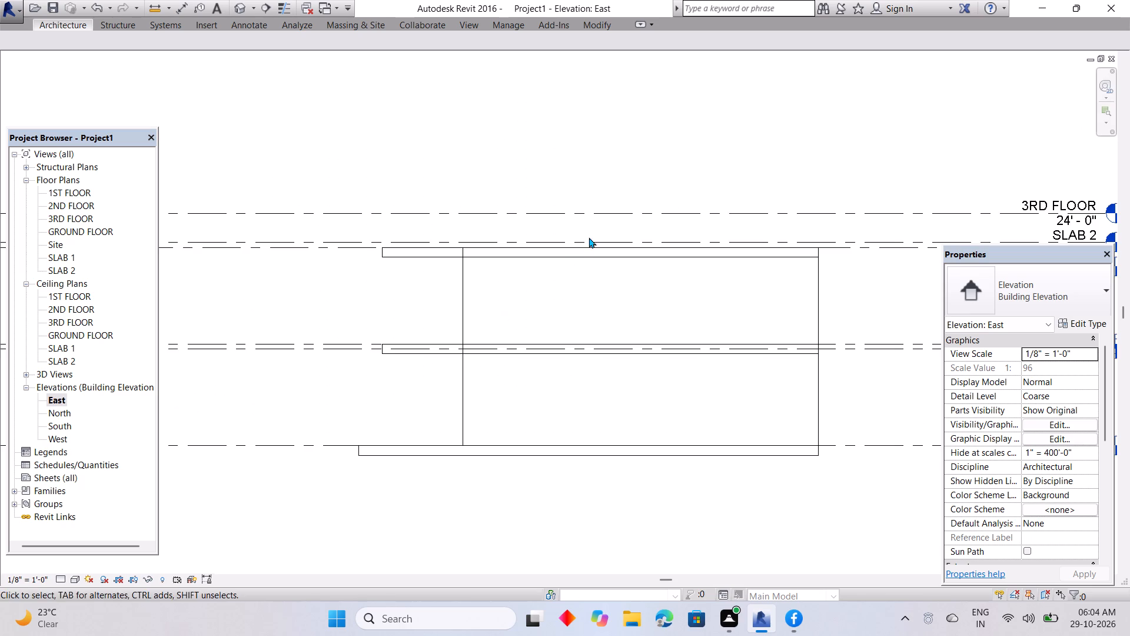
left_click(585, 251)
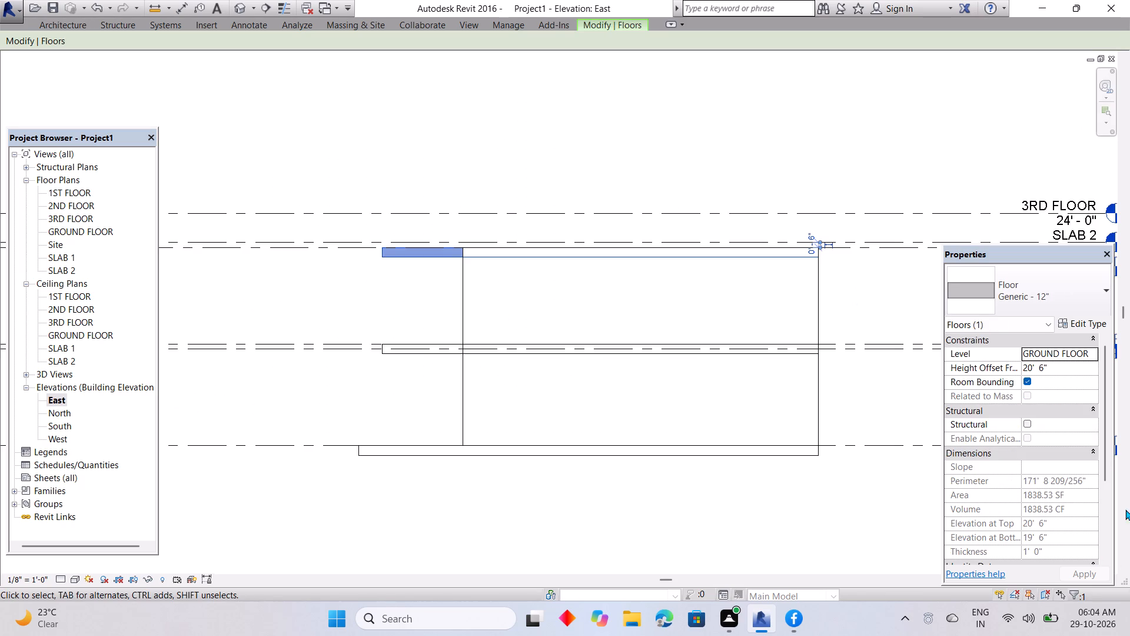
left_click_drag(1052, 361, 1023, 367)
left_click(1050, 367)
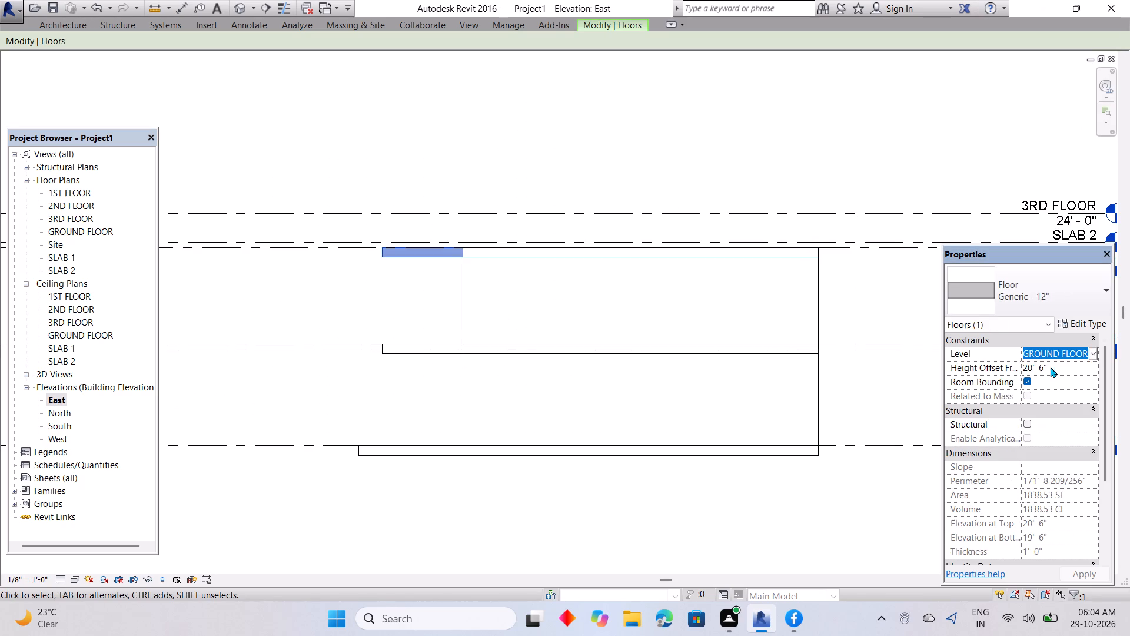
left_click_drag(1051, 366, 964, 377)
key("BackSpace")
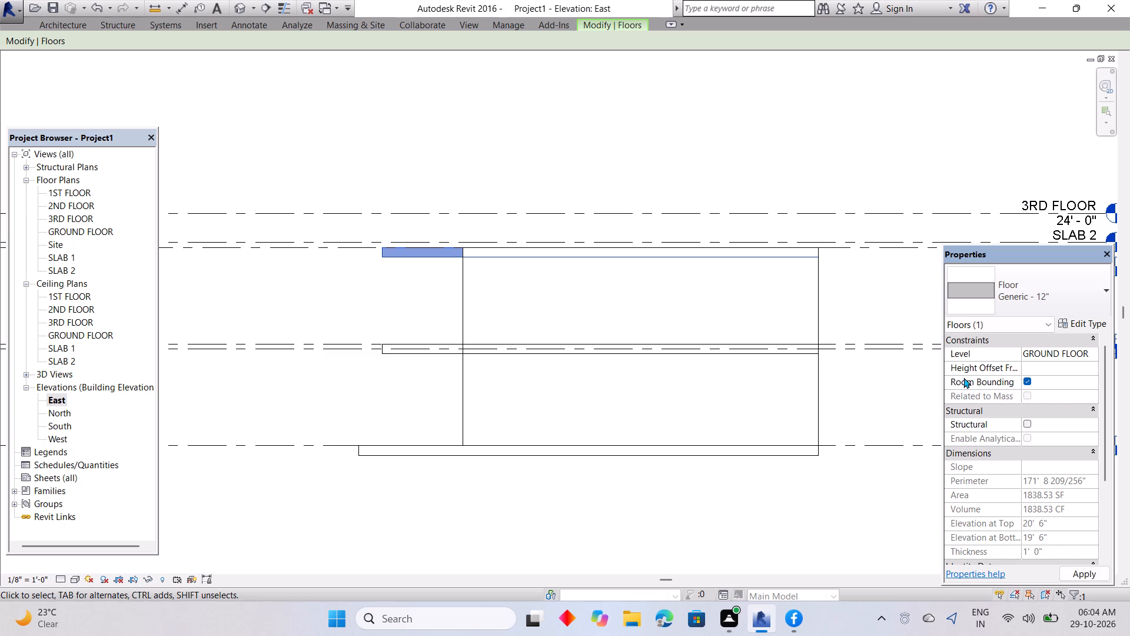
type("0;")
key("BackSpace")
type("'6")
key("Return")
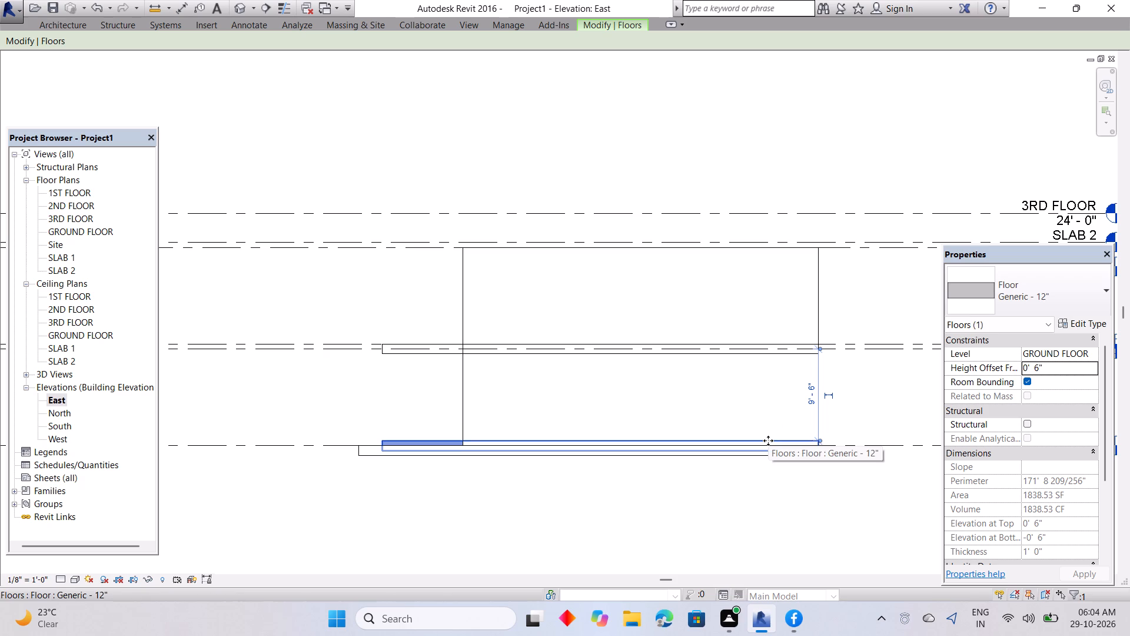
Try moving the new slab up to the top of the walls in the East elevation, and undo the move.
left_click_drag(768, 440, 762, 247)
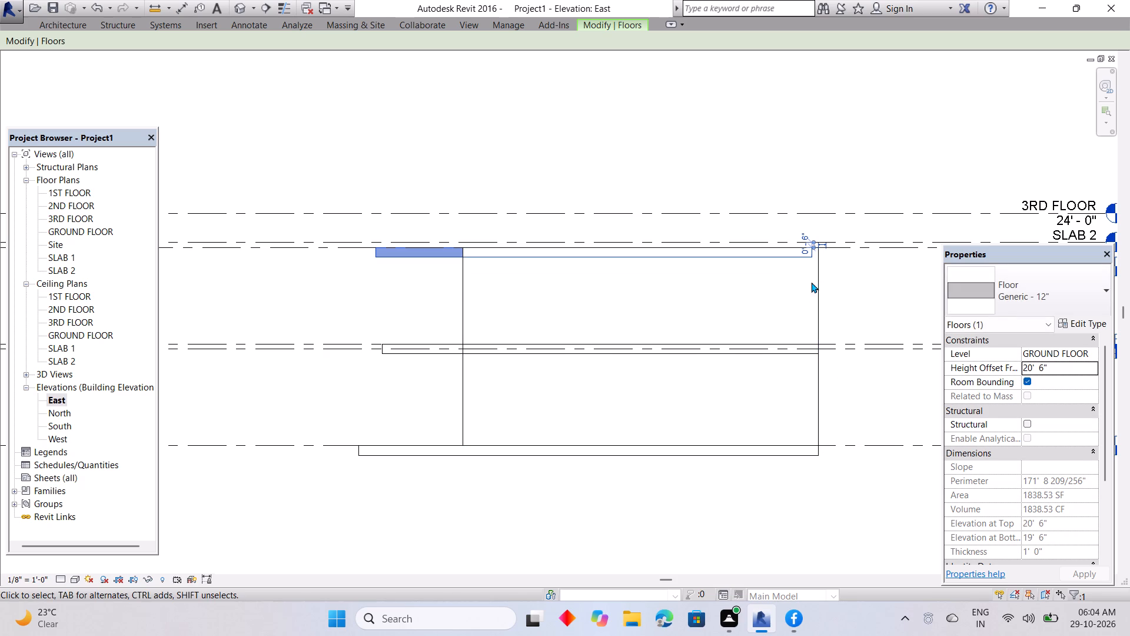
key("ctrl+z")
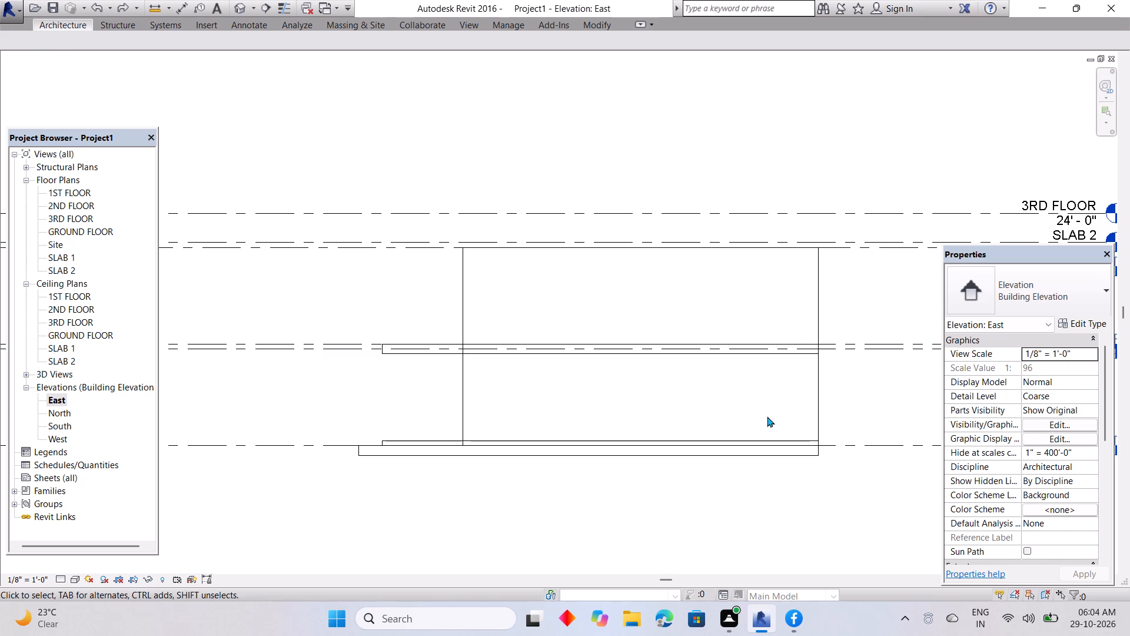
In the East elevation, move the new slab straight up to the SLAB 2 level line, at a 21' 0" height offset.
left_click(770, 436)
left_click_drag(767, 436, 767, 375)
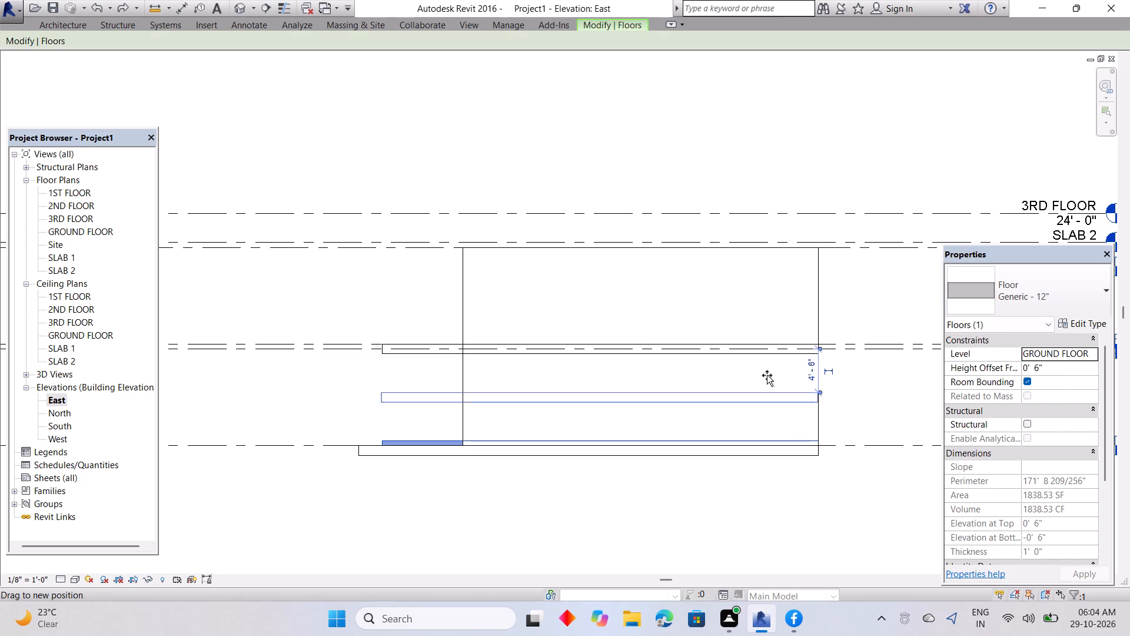
left_click_drag(767, 375, 767, 238)
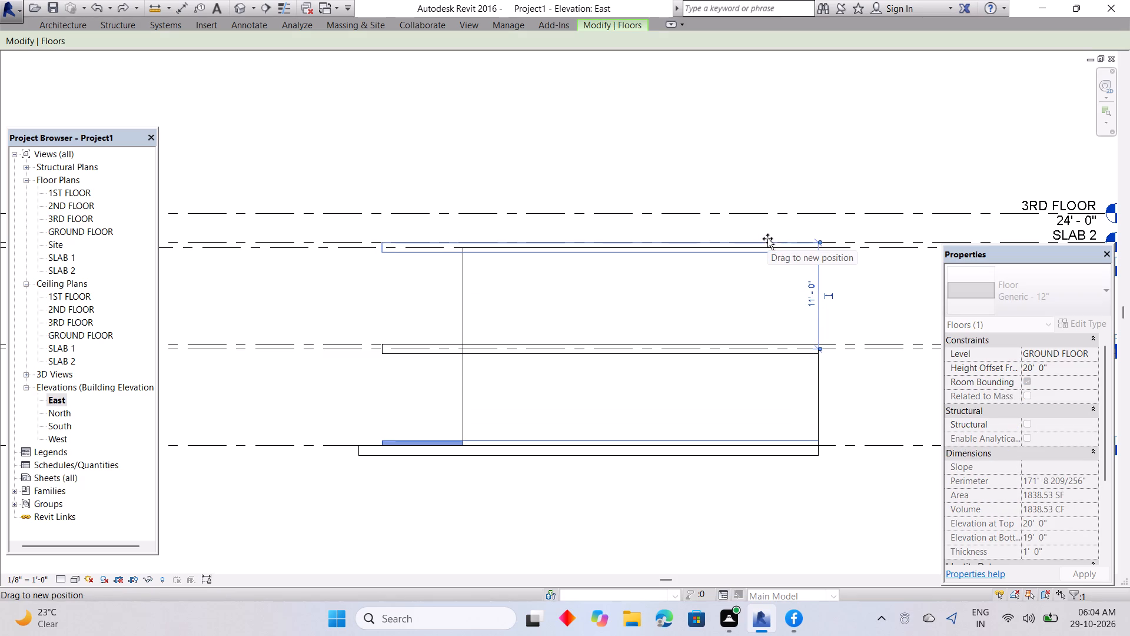
left_click_drag(767, 238, 767, 238)
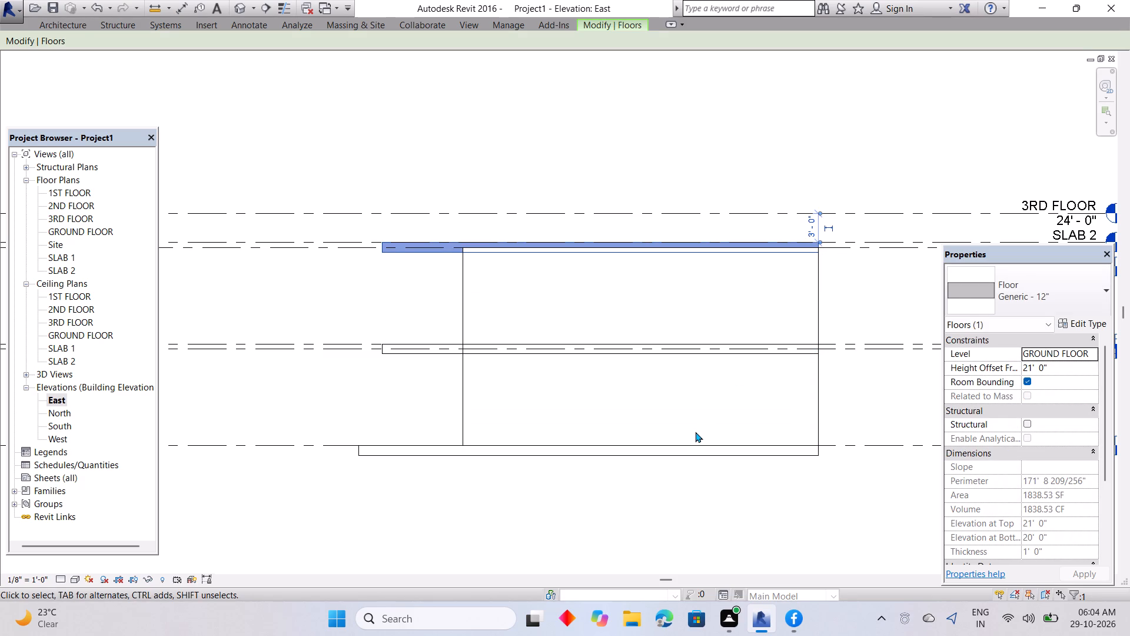
Examine the slabs' edges and their alignment with the outer walls from several sides in the 3D view.
key("Escape")
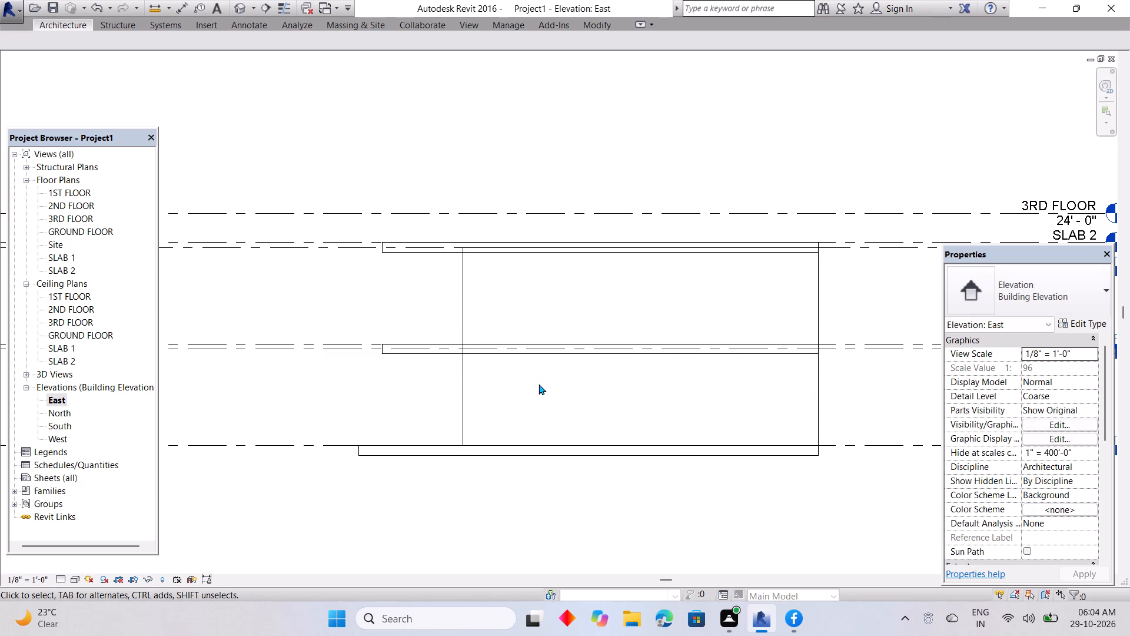
middle_click_drag(546, 380, 577, 385, "shift")
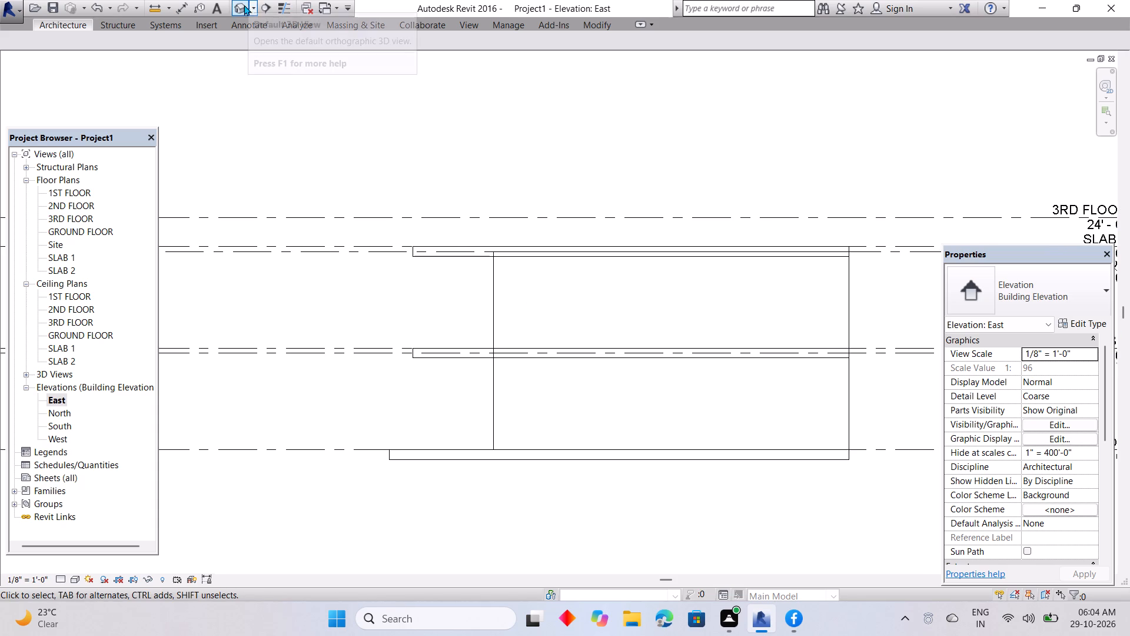
left_click(238, 6)
scroll(610, 301, "up", 3)
middle_click_drag(610, 297, 611, 296, "shift")
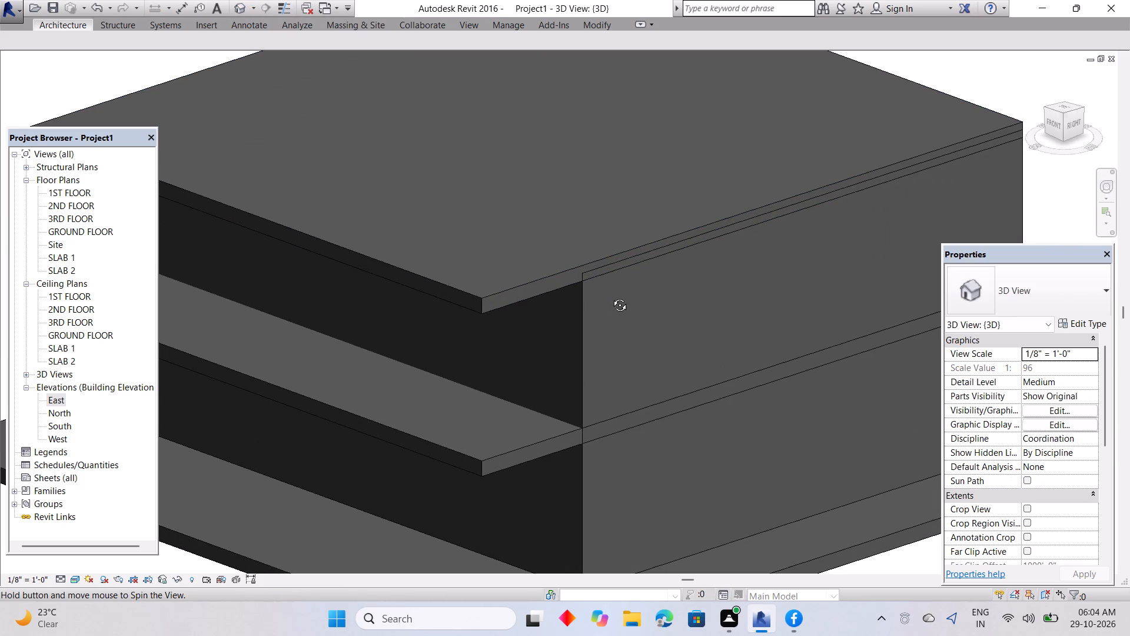
middle_click_drag(611, 296, 612, 296, "shift")
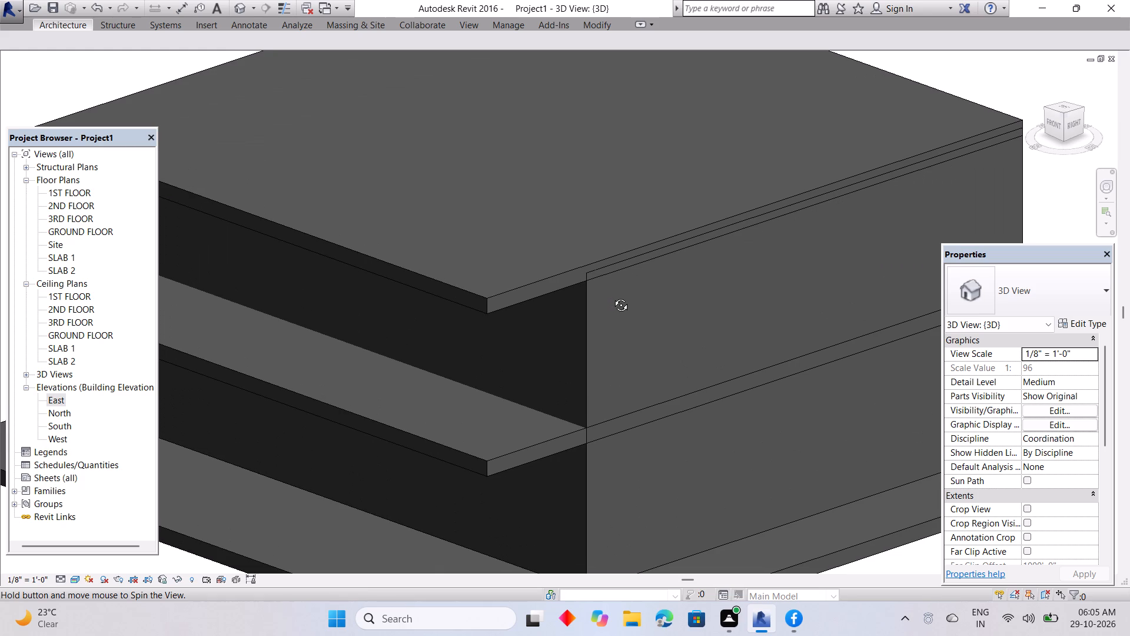
middle_click_drag(612, 296, 614, 296, "shift")
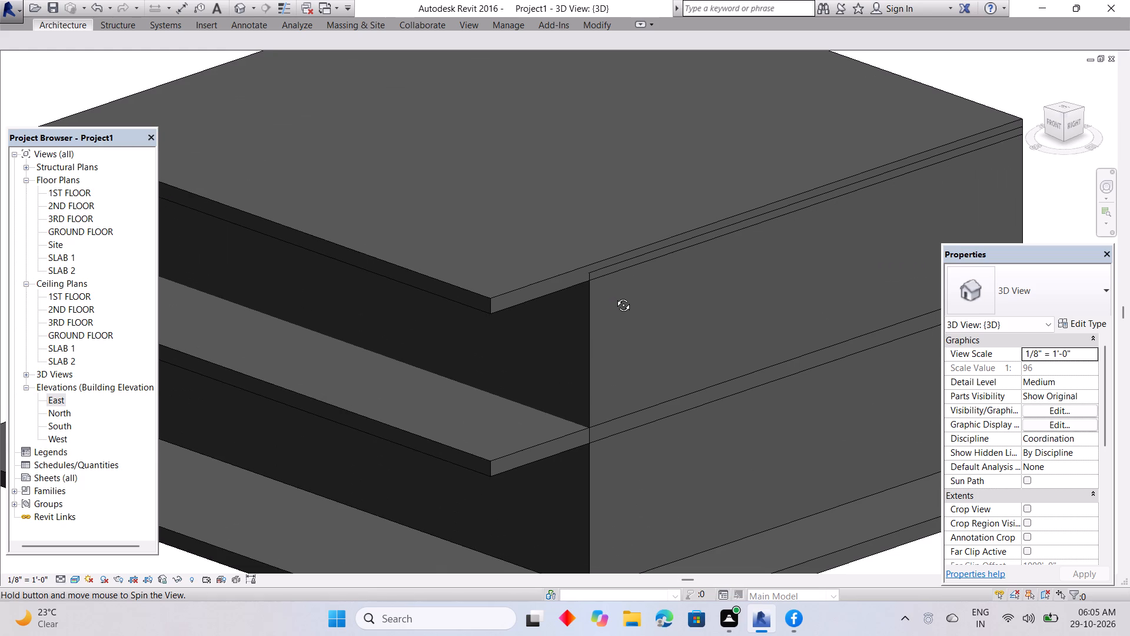
middle_click_drag(614, 296, 962, 291, "shift")
scroll(576, 279, "up", 3)
scroll(614, 247, "up", 4)
middle_click_drag(679, 269, 597, 291, "shift")
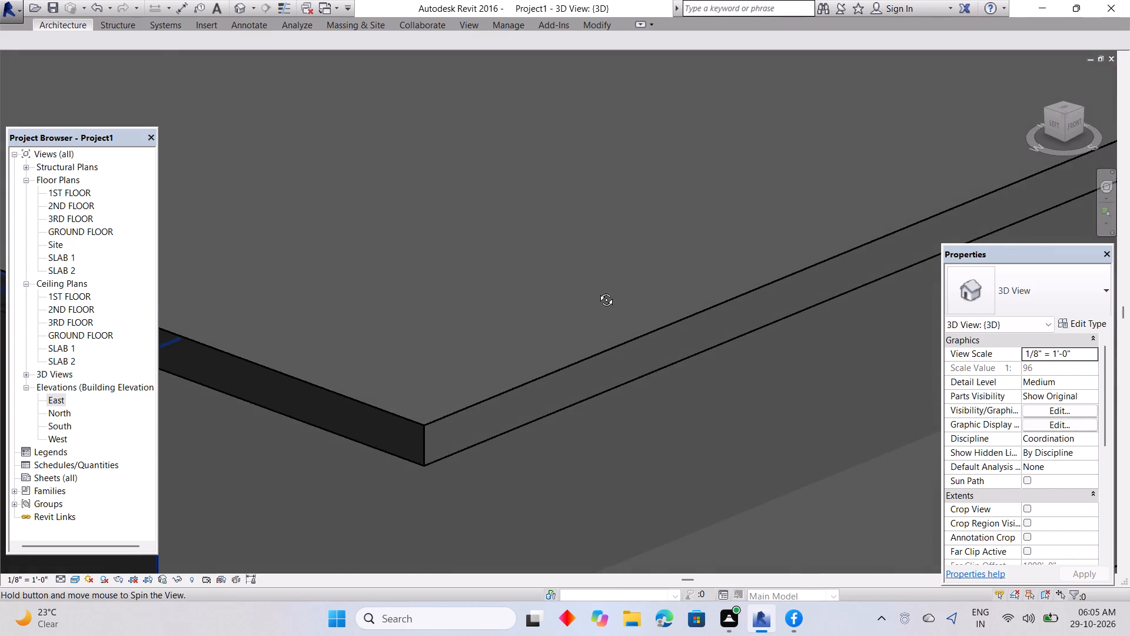
middle_click_drag(597, 291, 597, 291, "shift")
middle_click_drag(528, 290, 677, 266)
middle_click_drag(594, 316, 564, 320, "shift")
middle_click_drag(557, 312, 557, 311)
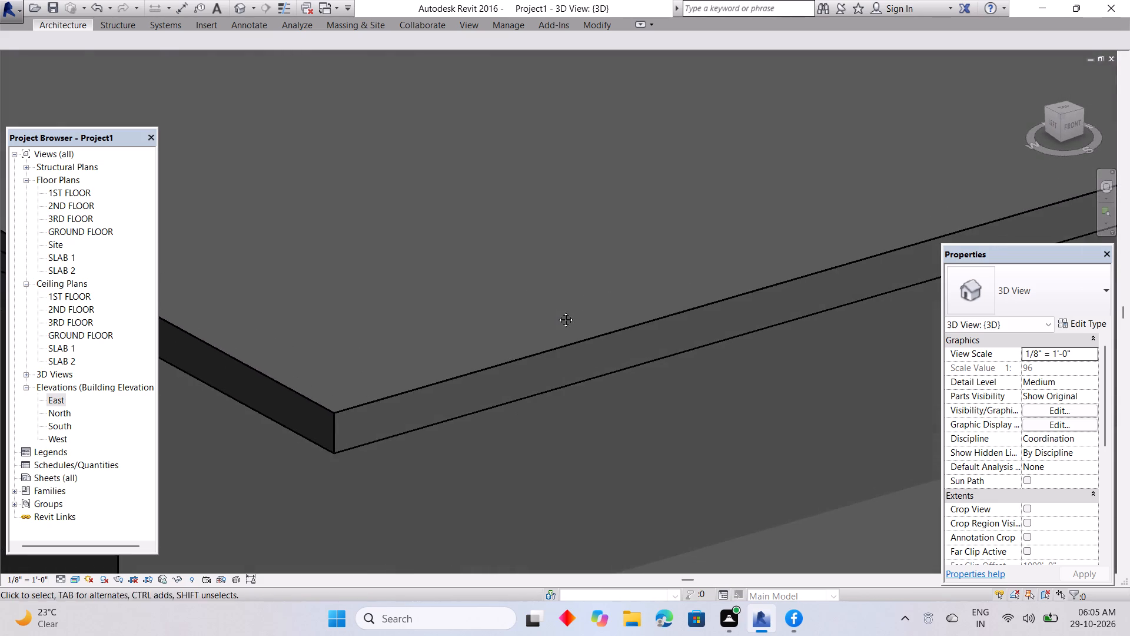
middle_click_drag(557, 311, 853, 251)
middle_click_drag(810, 272, 762, 284, "shift")
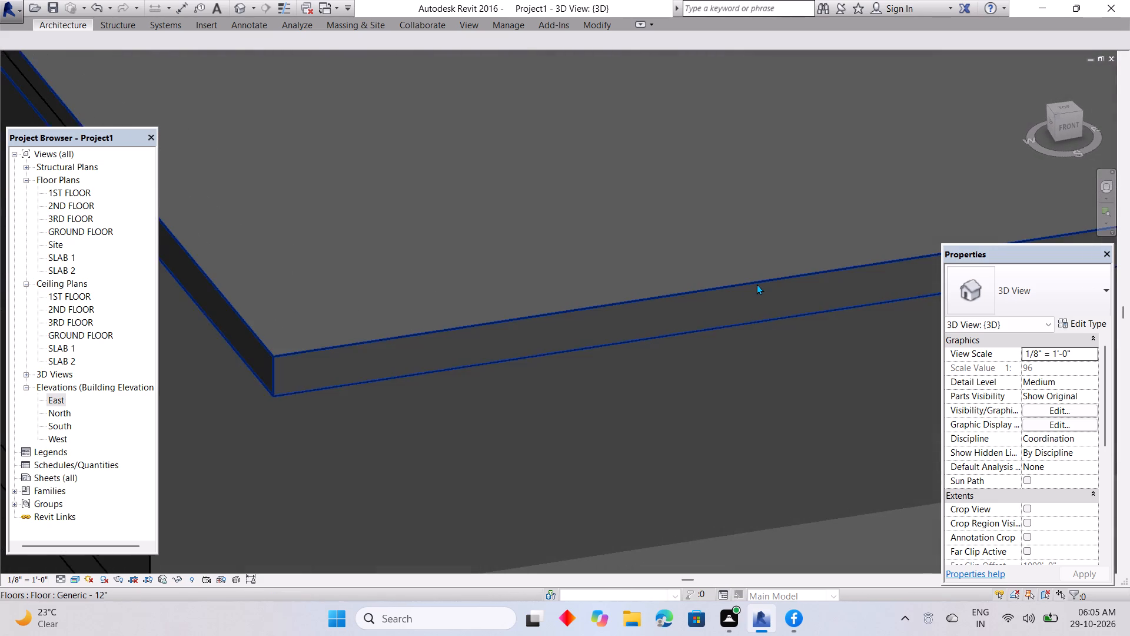
scroll(755, 284, "down", 7)
middle_click_drag(708, 379, 648, 394)
middle_click_drag(646, 394, 515, 390, "shift")
middle_click_drag(544, 382, 574, 273)
middle_click_drag(649, 267, 355, 299)
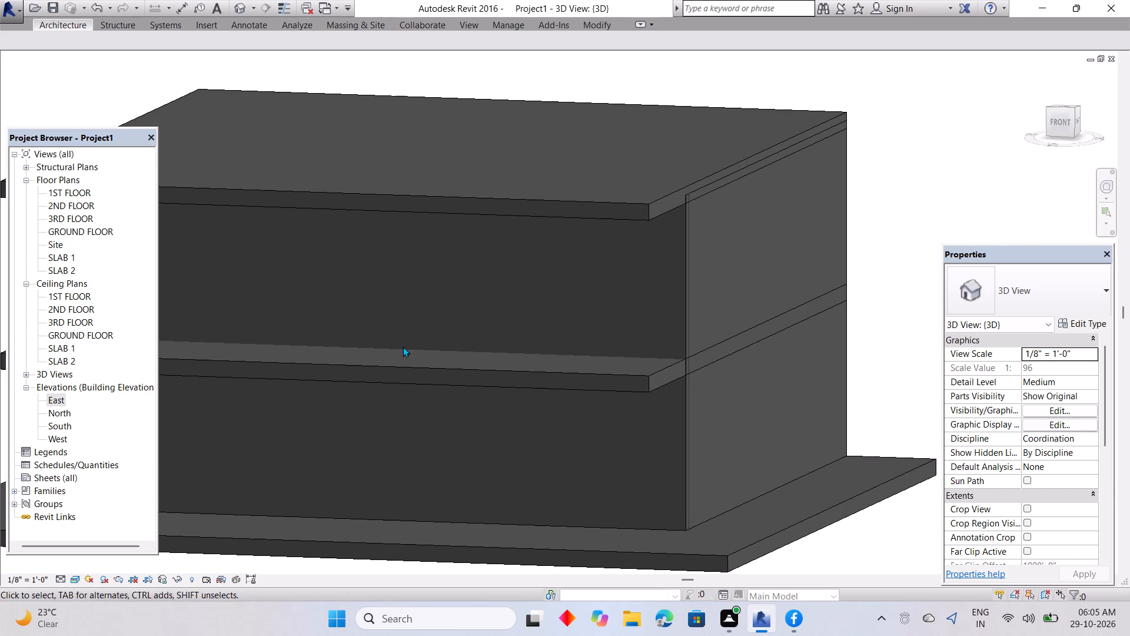
middle_click_drag(436, 359, 514, 346)
middle_click_drag(546, 344, 617, 343, "shift")
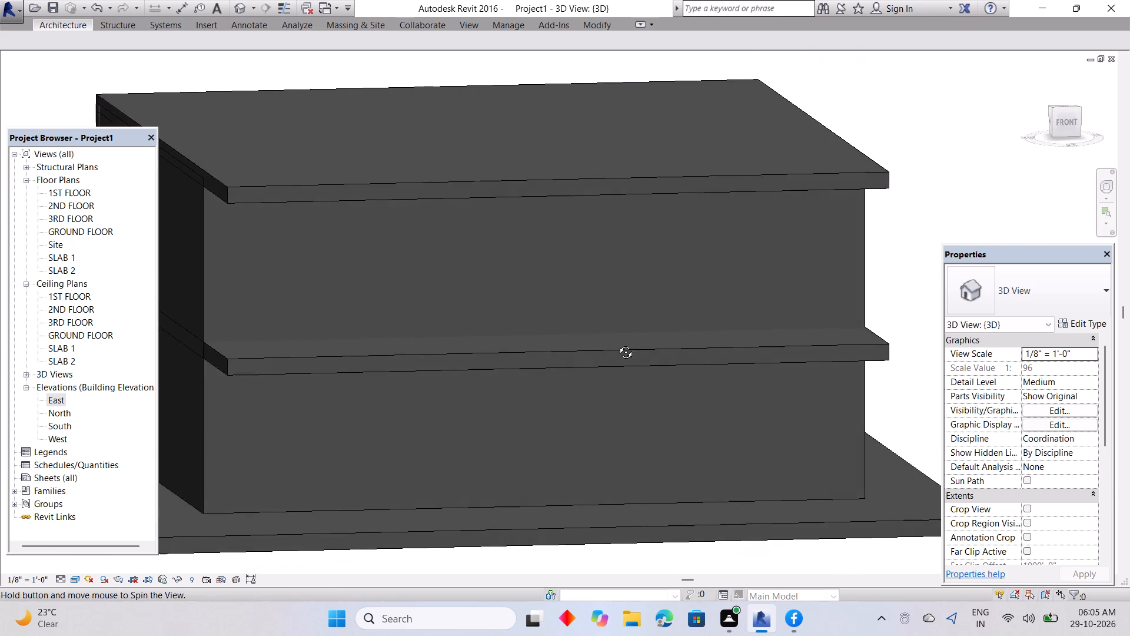
middle_click_drag(617, 343, 590, 361, "shift")
scroll(585, 360, "down", 3)
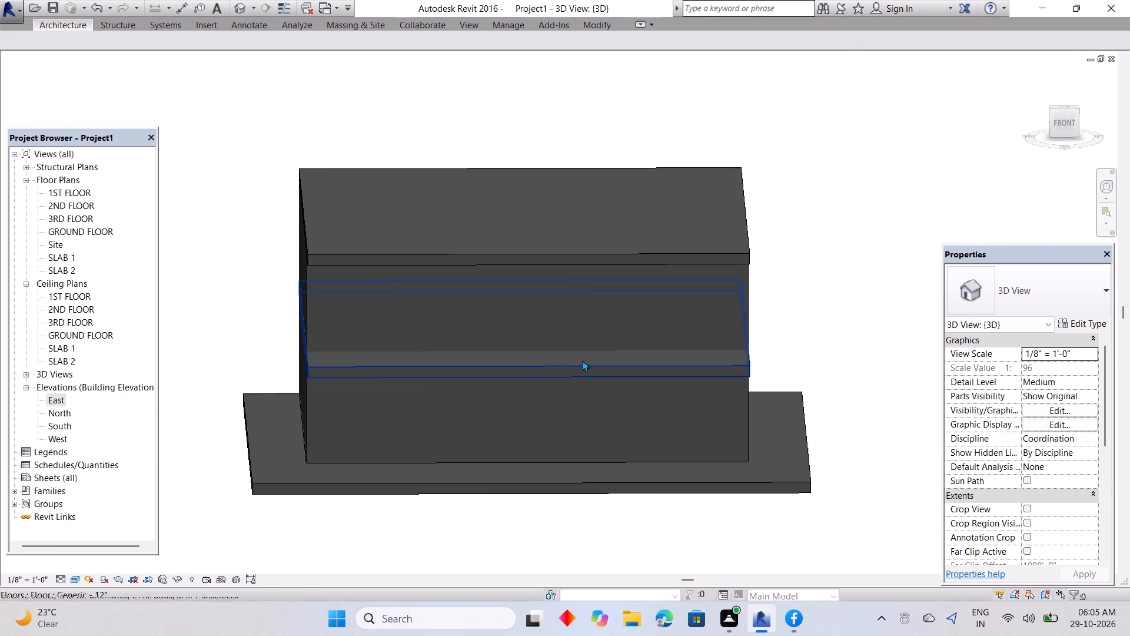
middle_click_drag(567, 372, 567, 345)
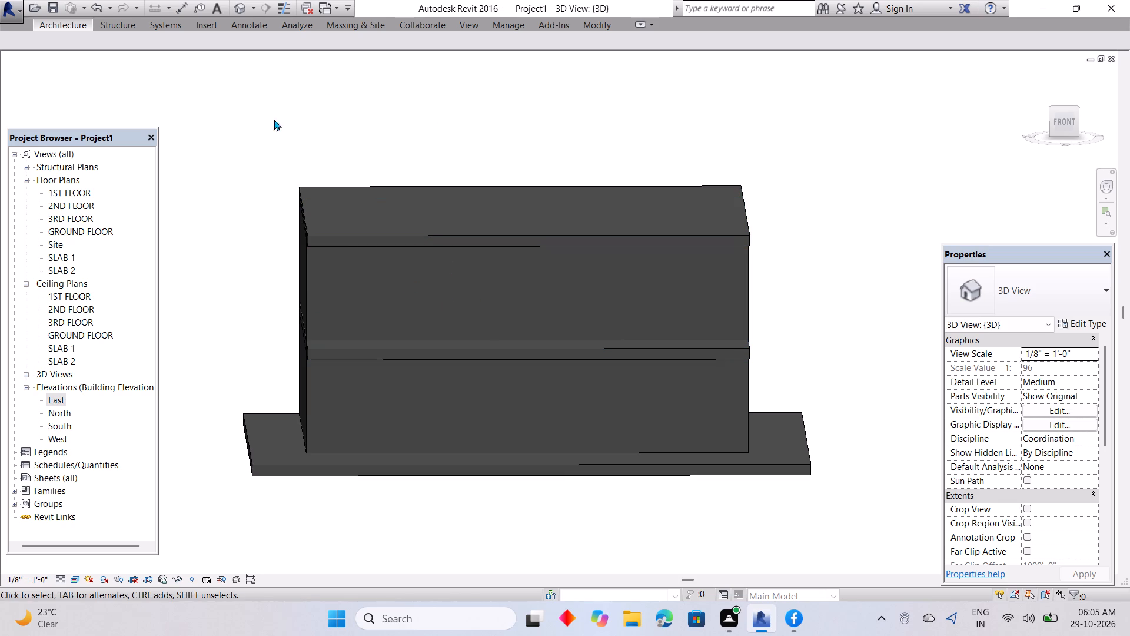
With the Wall tool active, set the 3D view's visual style to Hidden Line.
left_click(58, 28)
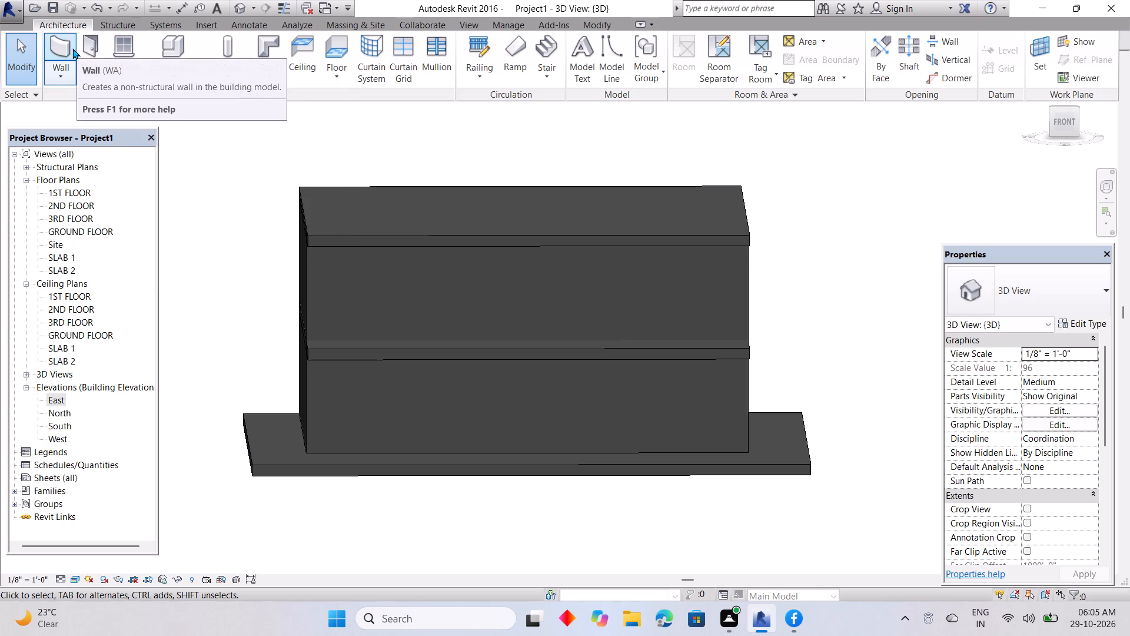
left_click(72, 48)
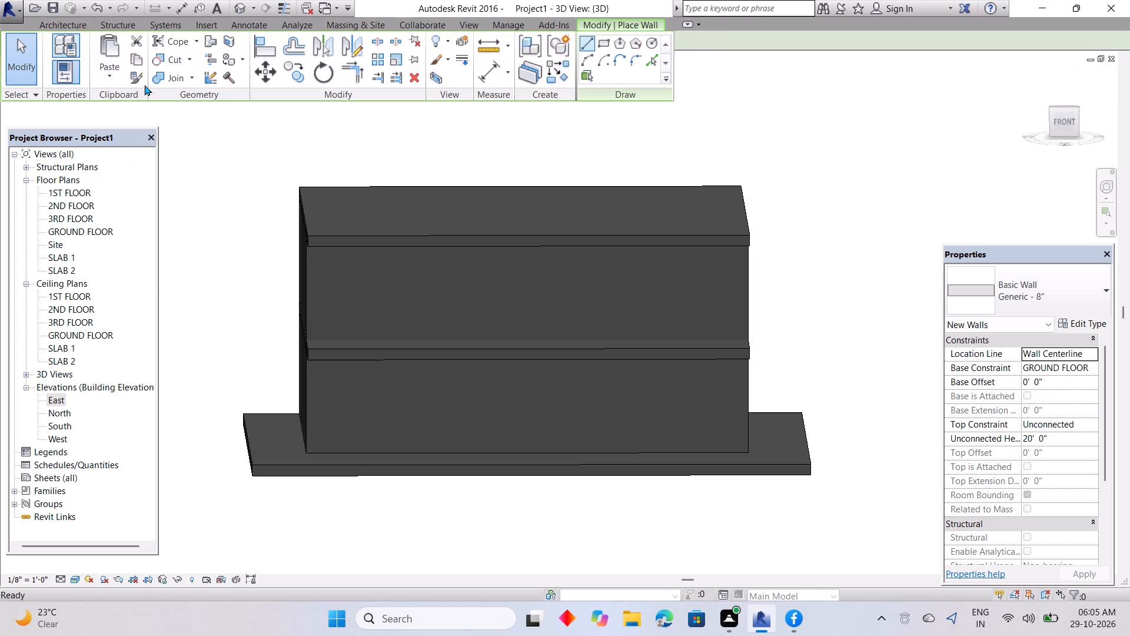
middle_click_drag(347, 304, 450, 344, "shift")
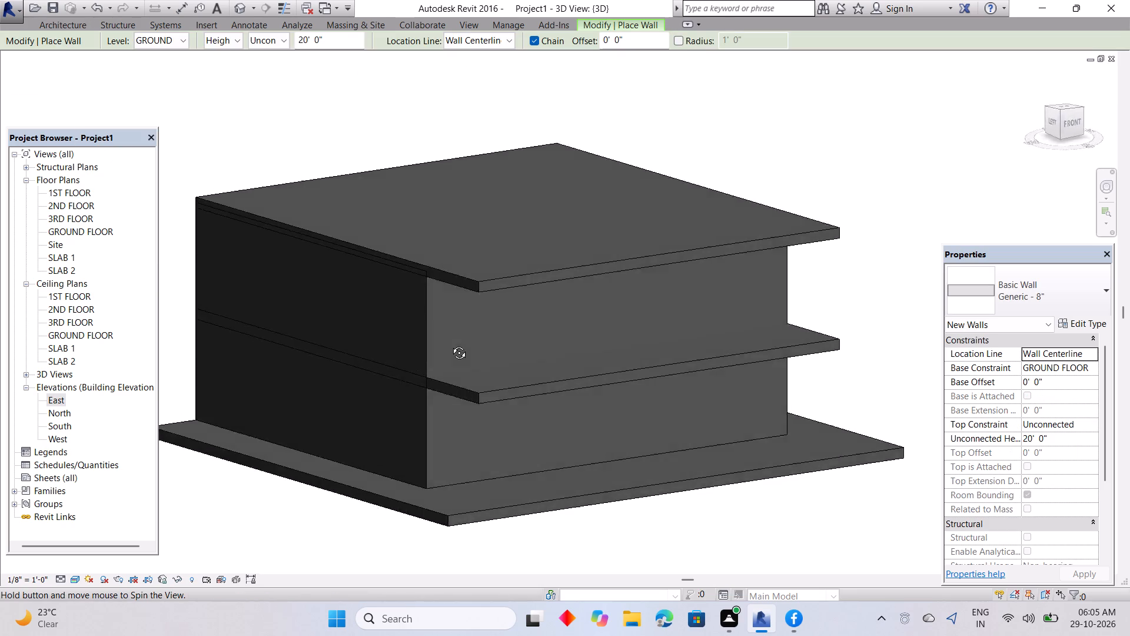
middle_click_drag(450, 344, 624, 345, "shift")
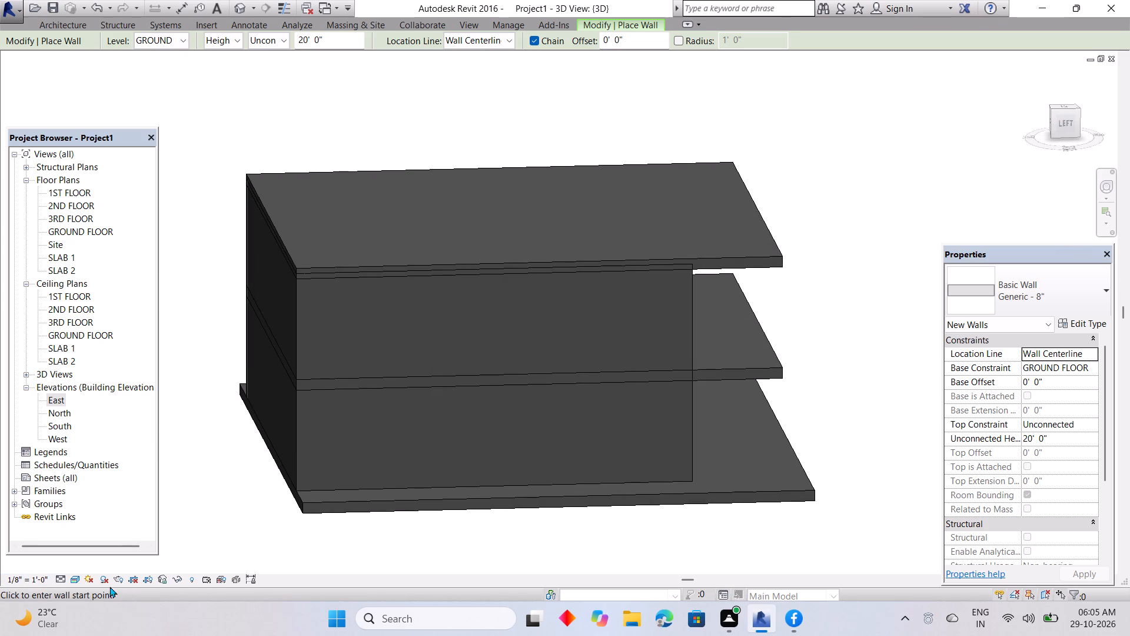
left_click(69, 579)
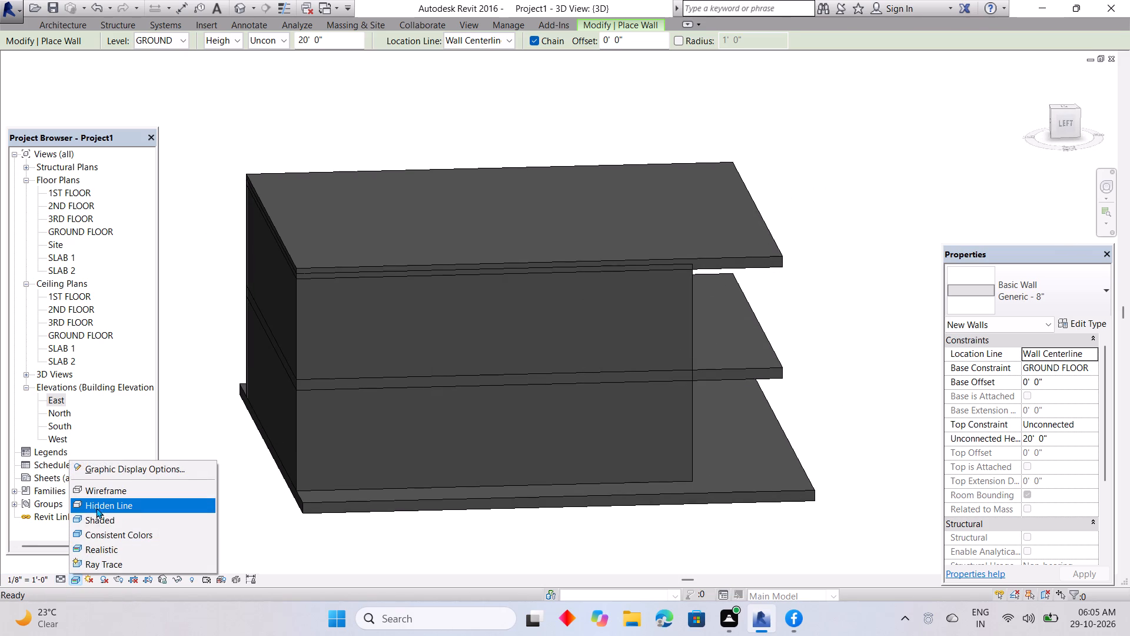
left_click(97, 503)
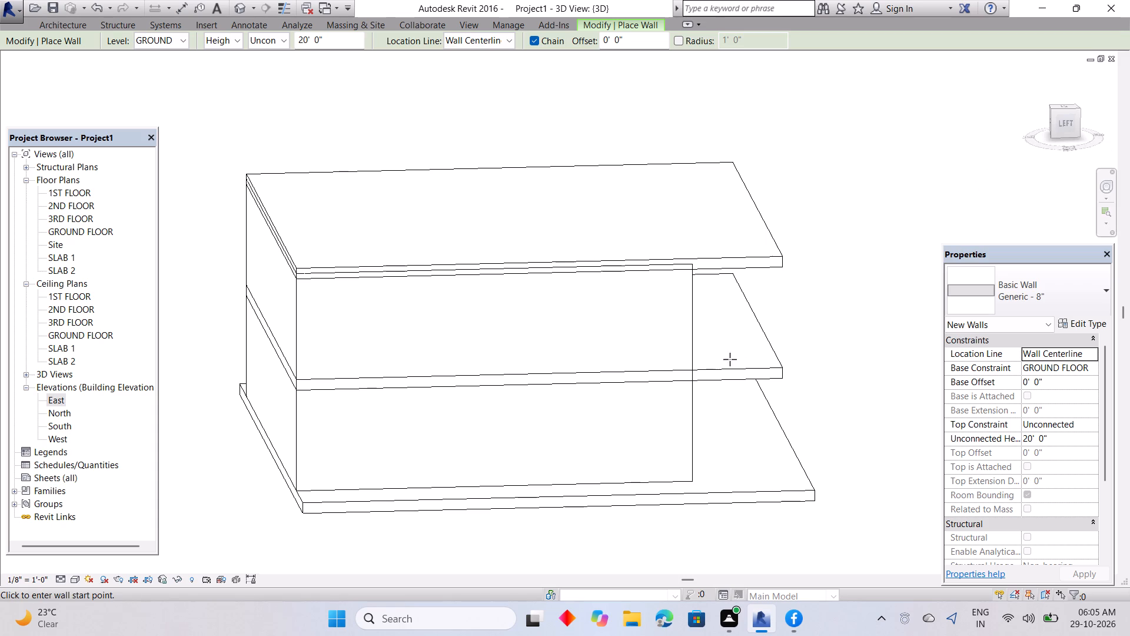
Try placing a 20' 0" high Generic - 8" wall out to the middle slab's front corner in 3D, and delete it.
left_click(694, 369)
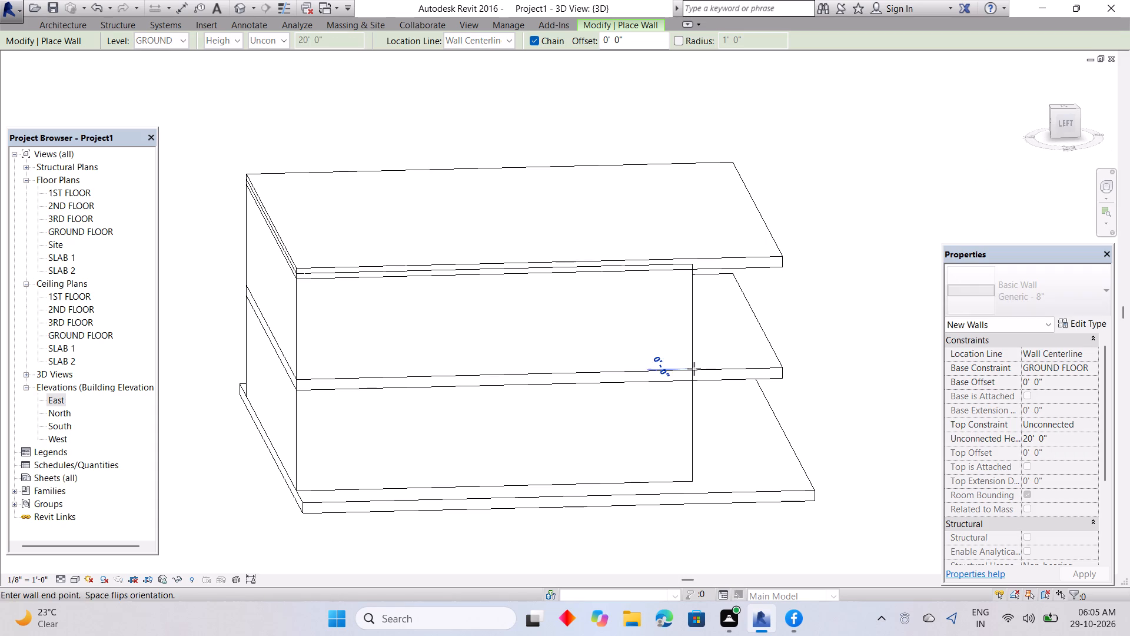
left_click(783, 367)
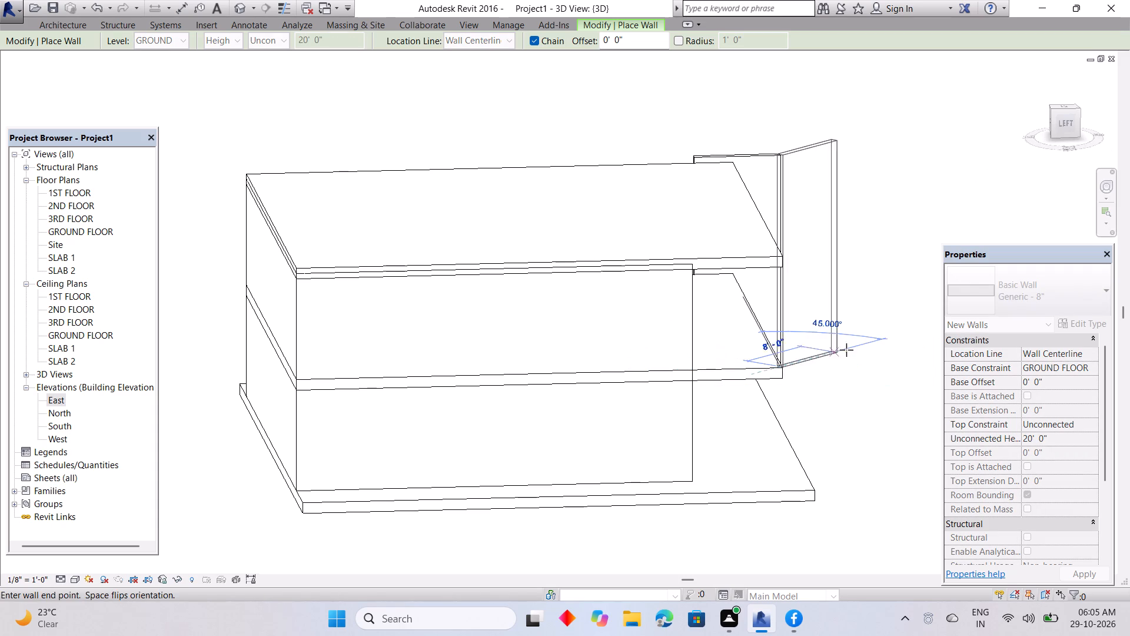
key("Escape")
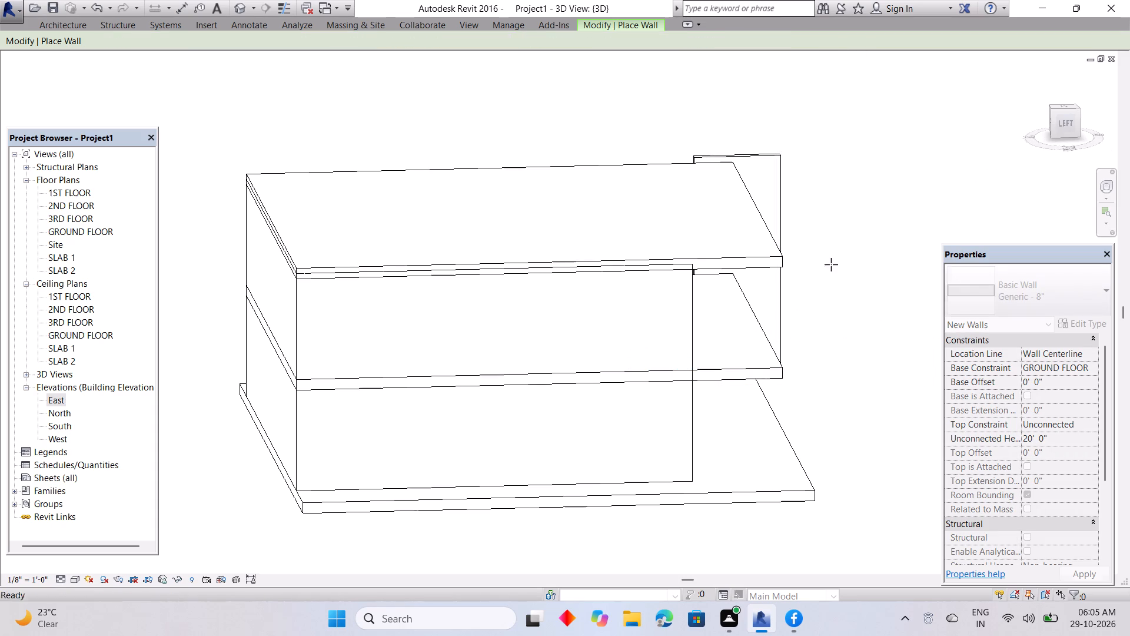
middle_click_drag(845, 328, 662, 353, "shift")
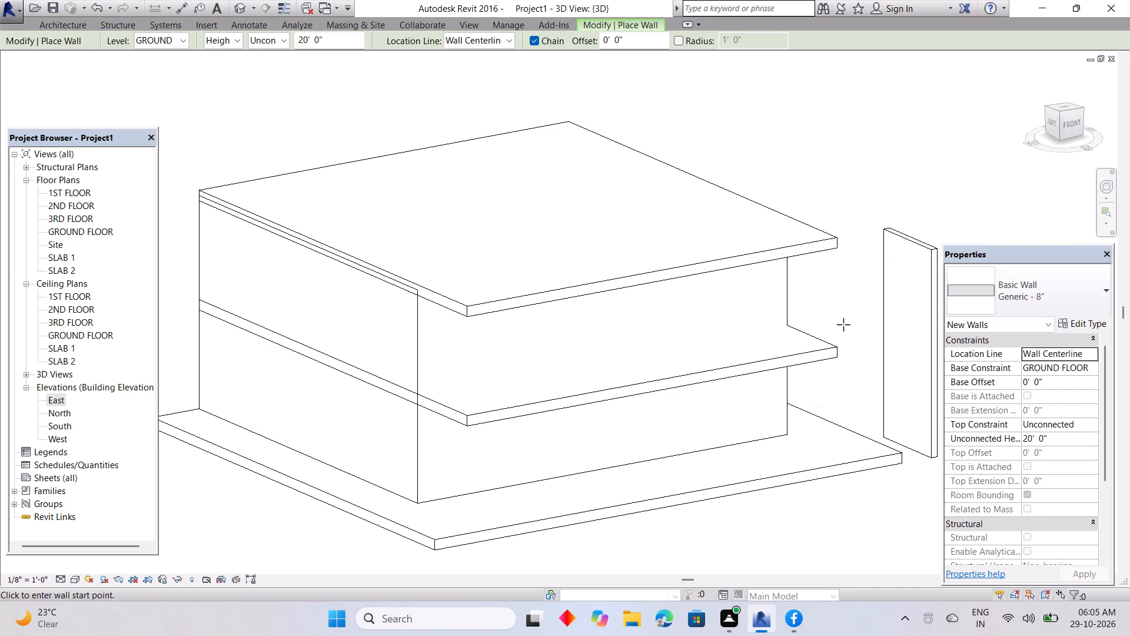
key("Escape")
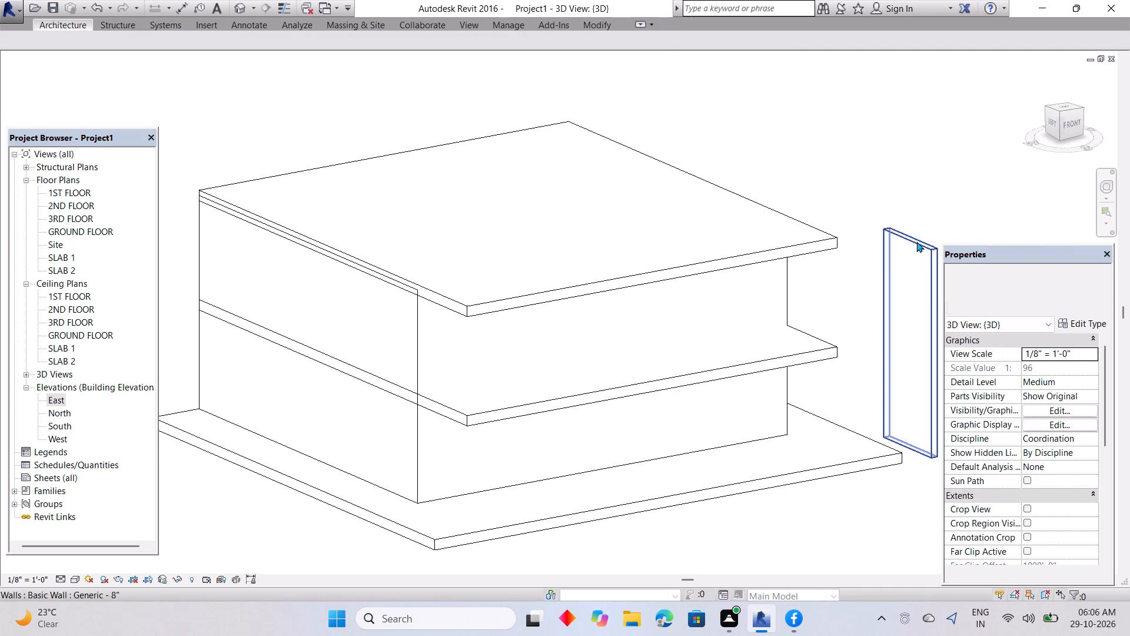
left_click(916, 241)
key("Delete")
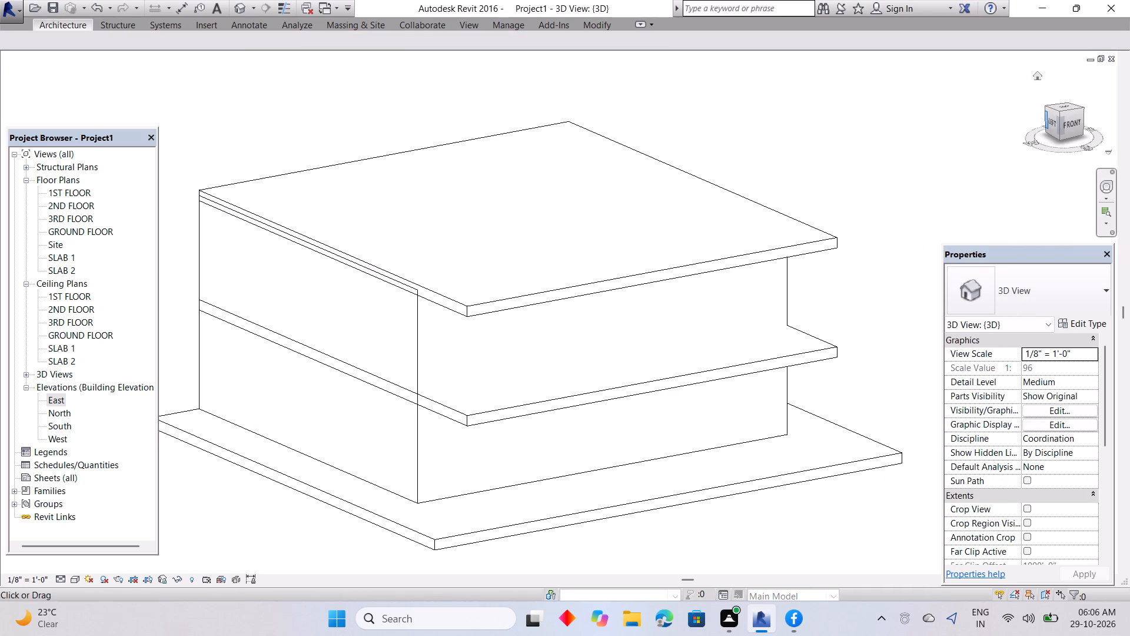
In the GROUND FLOOR plan, delete the south outer wall between the two side walls.
left_click(1062, 107)
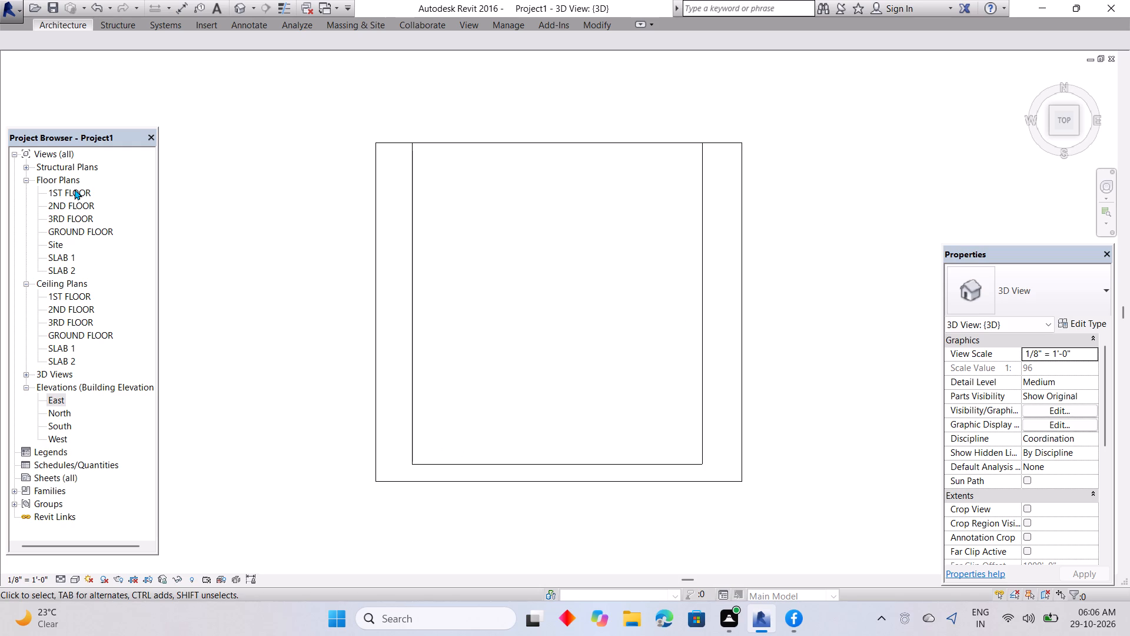
double_click(71, 226)
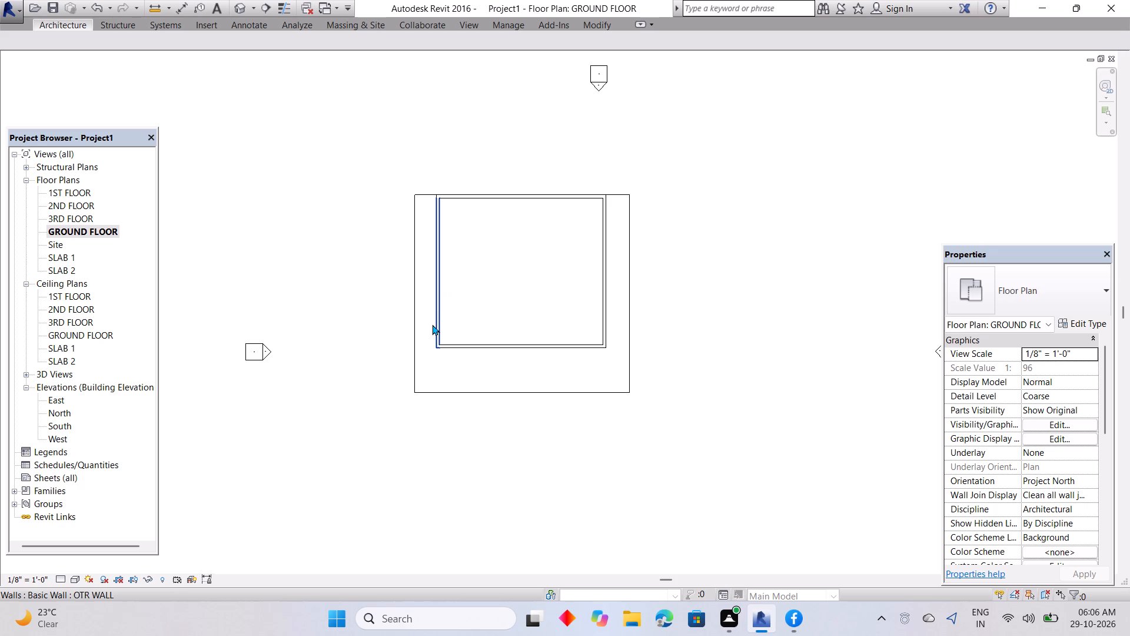
left_click(456, 345)
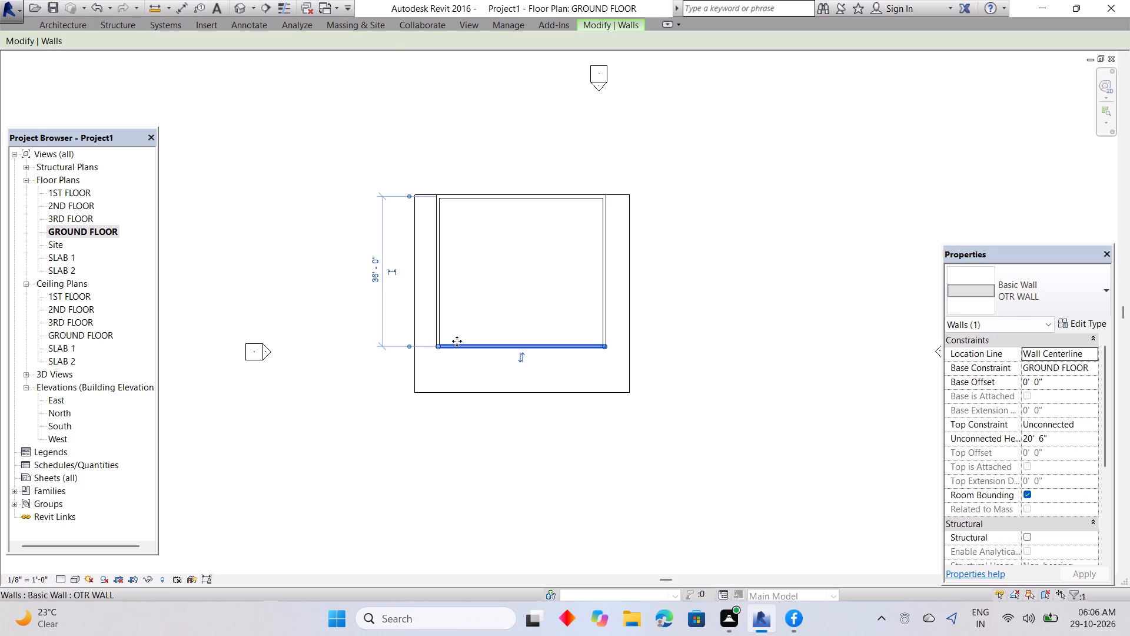
key("Delete")
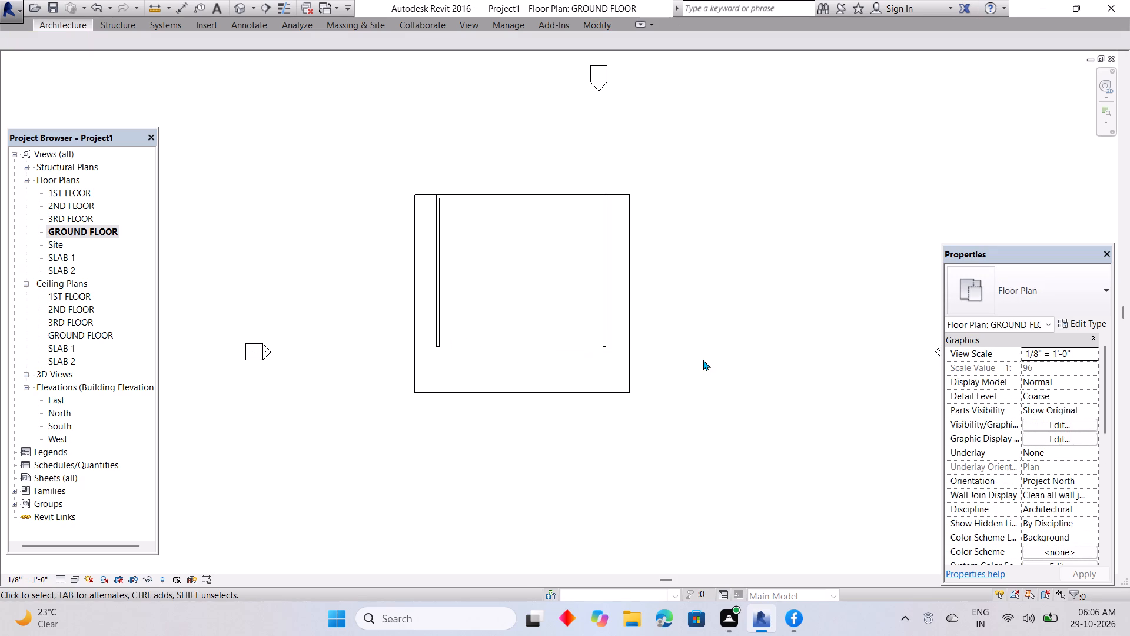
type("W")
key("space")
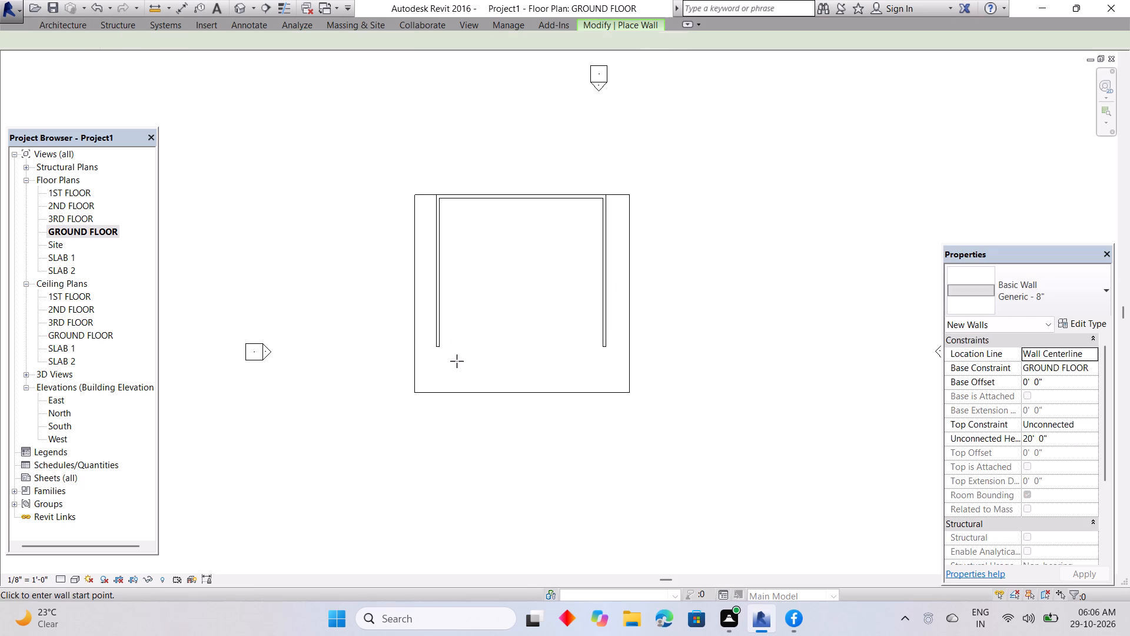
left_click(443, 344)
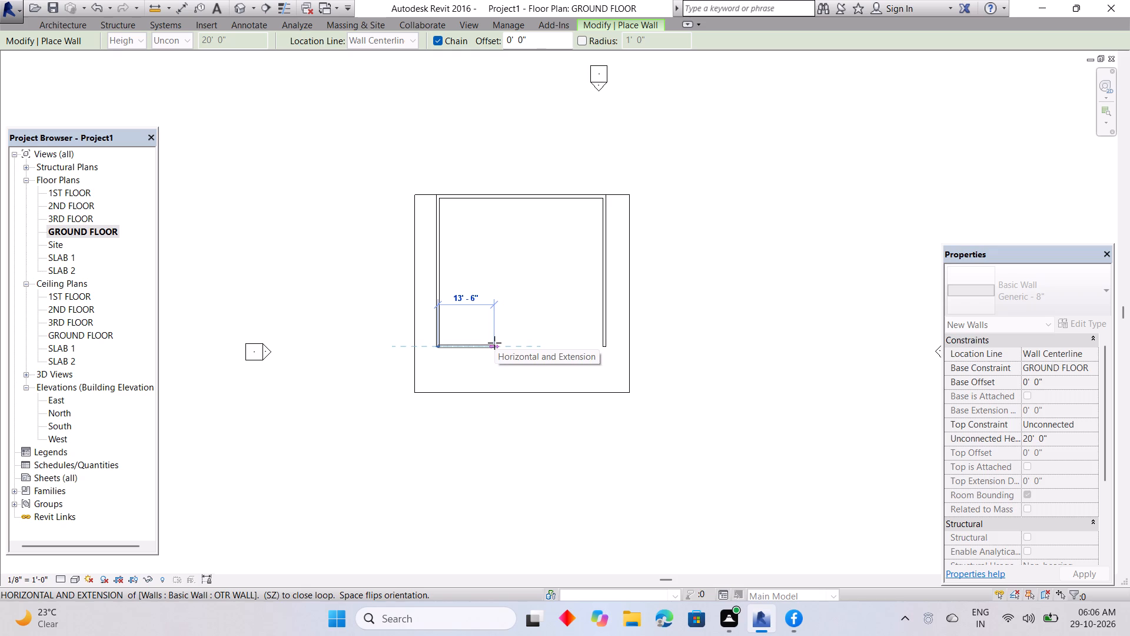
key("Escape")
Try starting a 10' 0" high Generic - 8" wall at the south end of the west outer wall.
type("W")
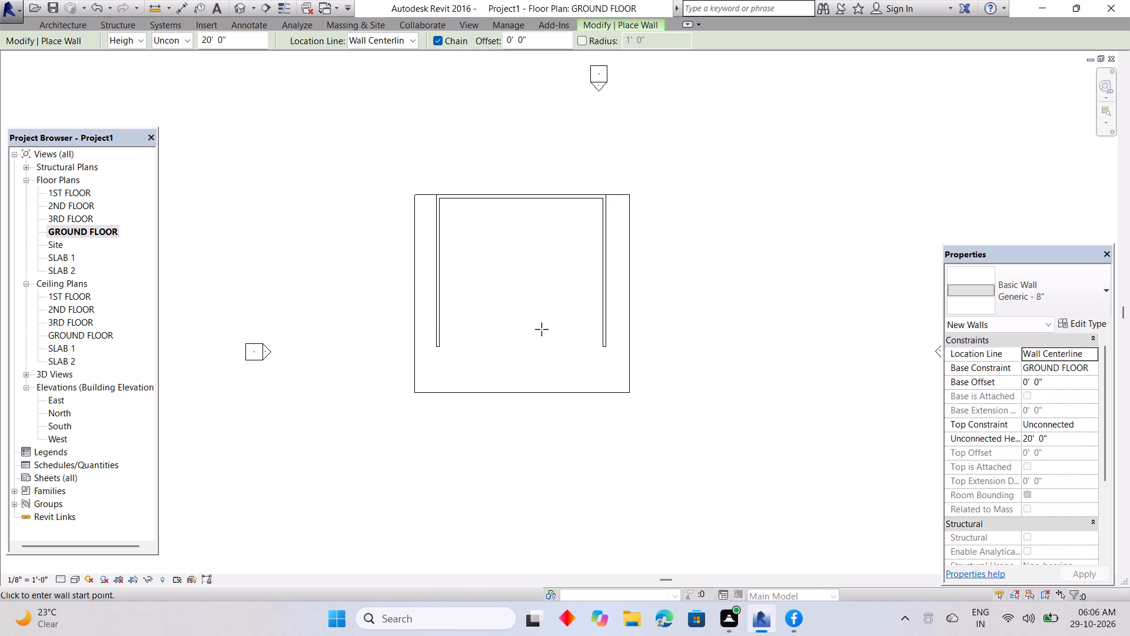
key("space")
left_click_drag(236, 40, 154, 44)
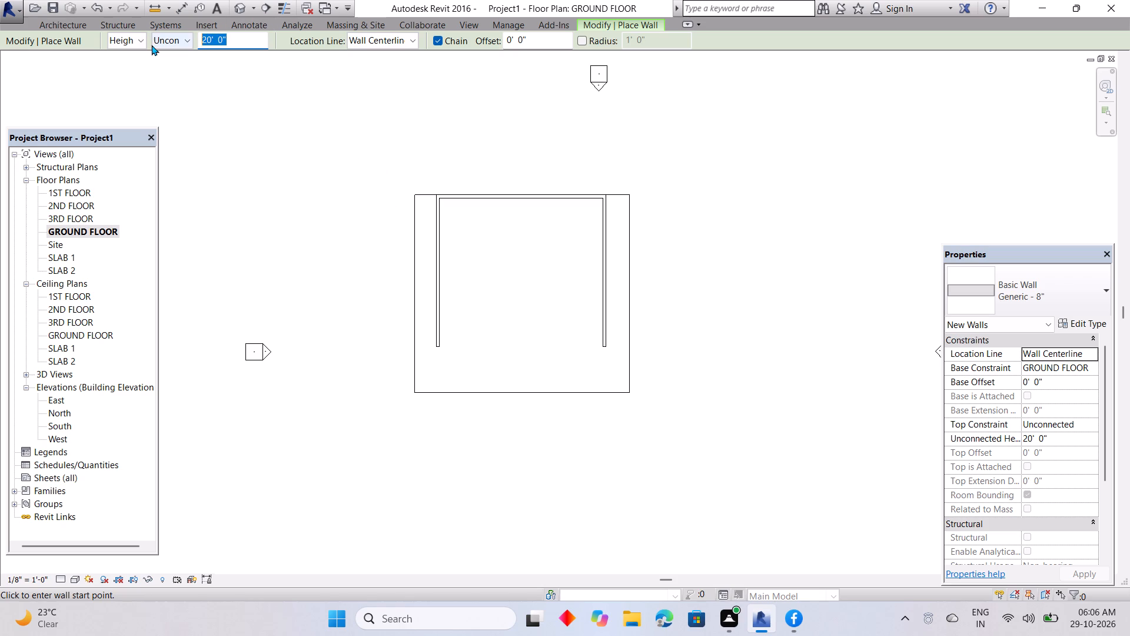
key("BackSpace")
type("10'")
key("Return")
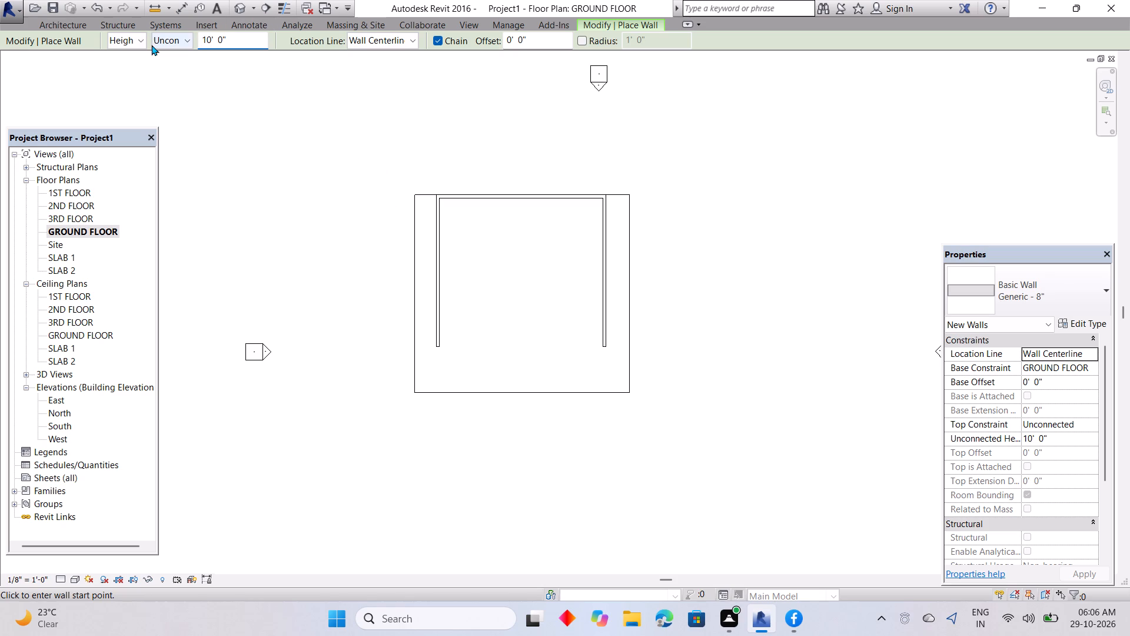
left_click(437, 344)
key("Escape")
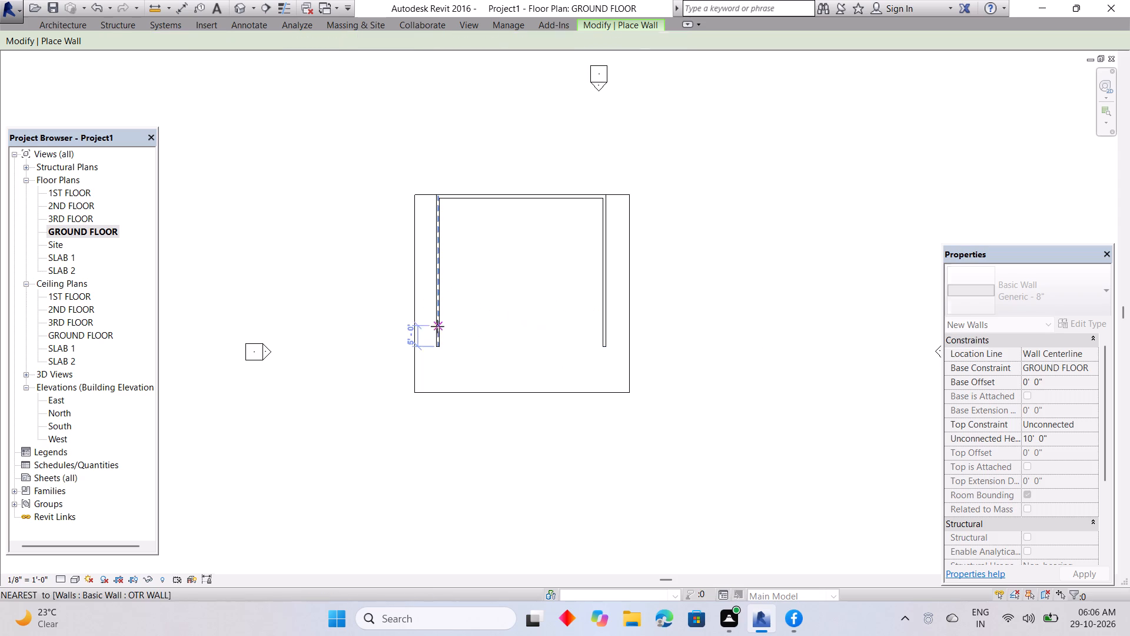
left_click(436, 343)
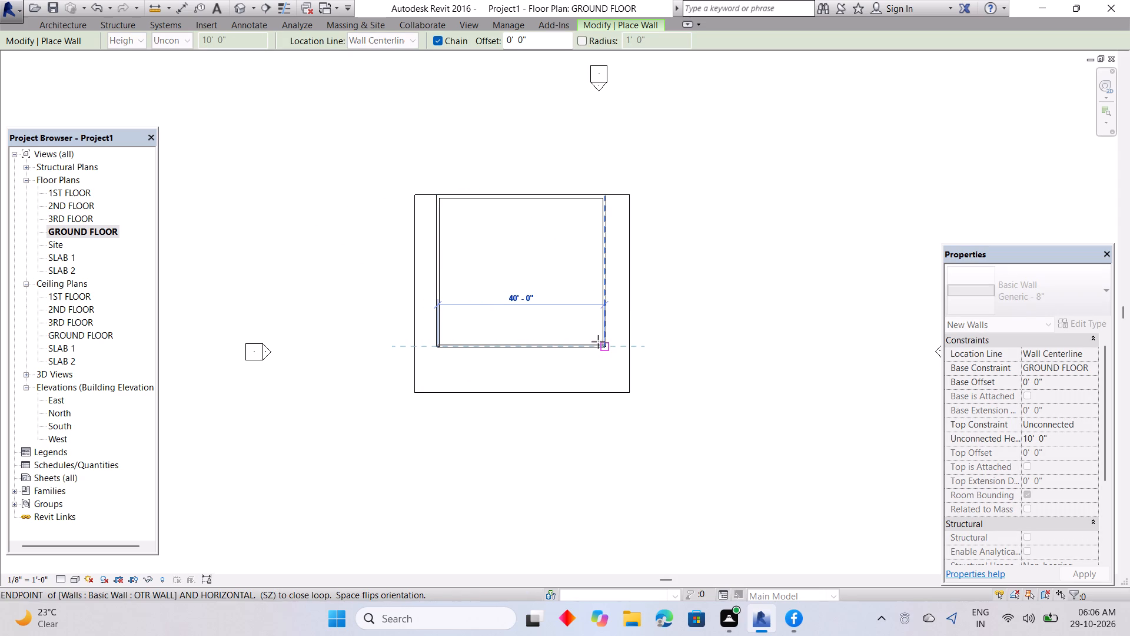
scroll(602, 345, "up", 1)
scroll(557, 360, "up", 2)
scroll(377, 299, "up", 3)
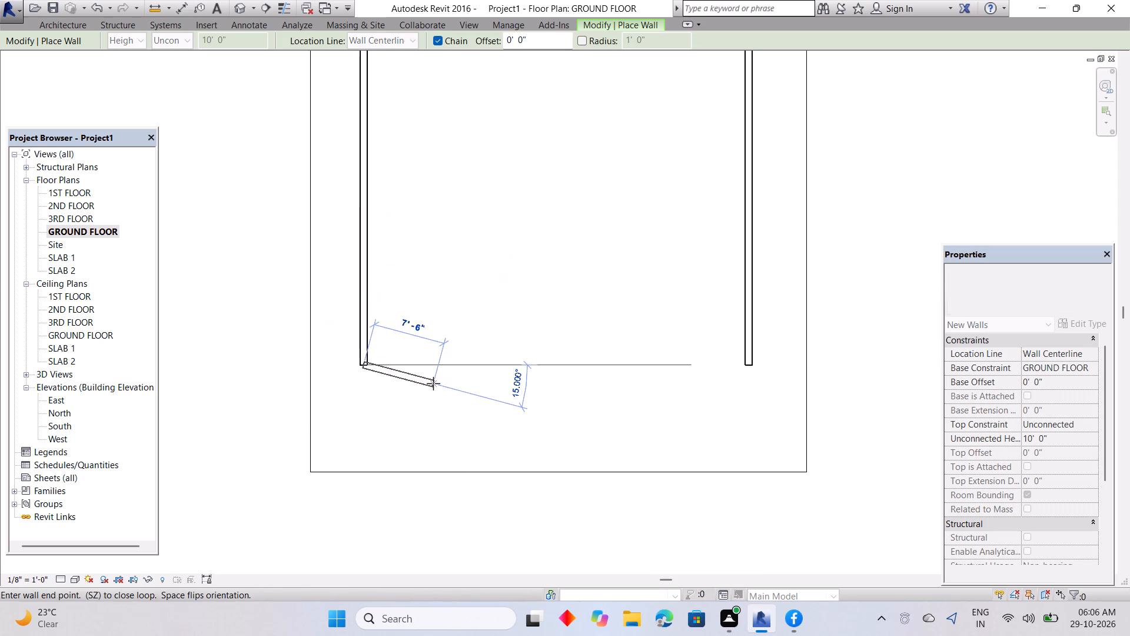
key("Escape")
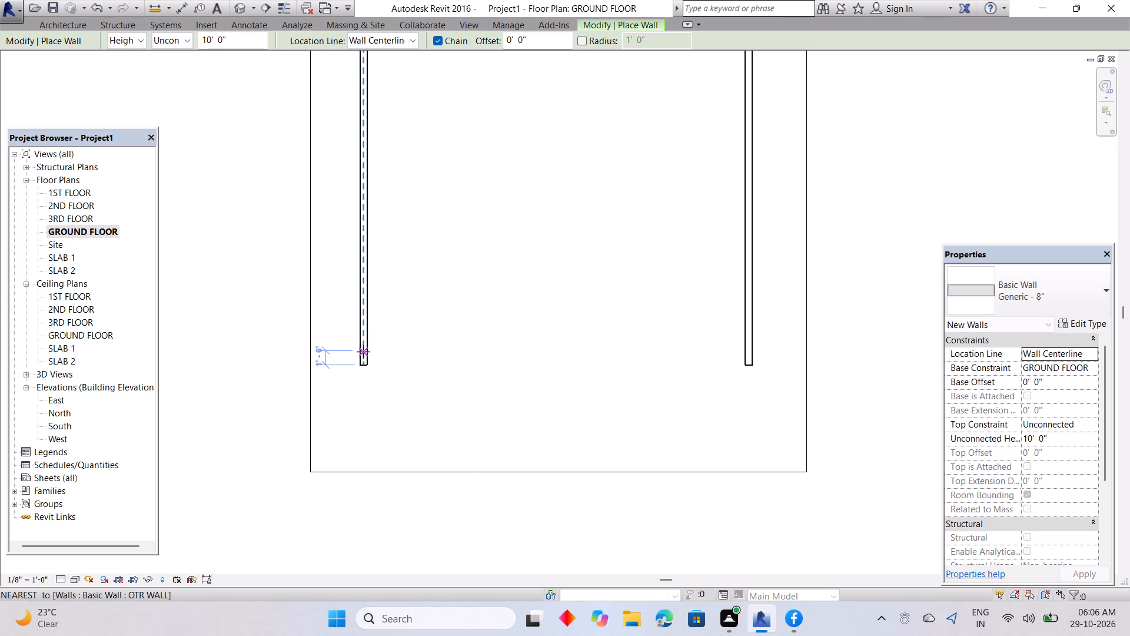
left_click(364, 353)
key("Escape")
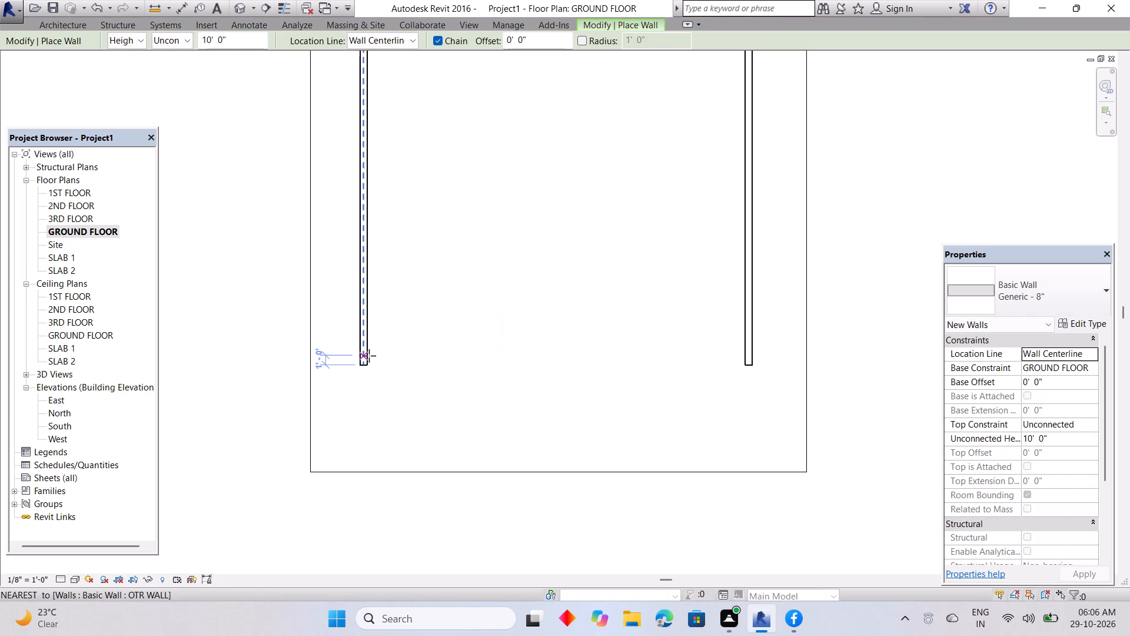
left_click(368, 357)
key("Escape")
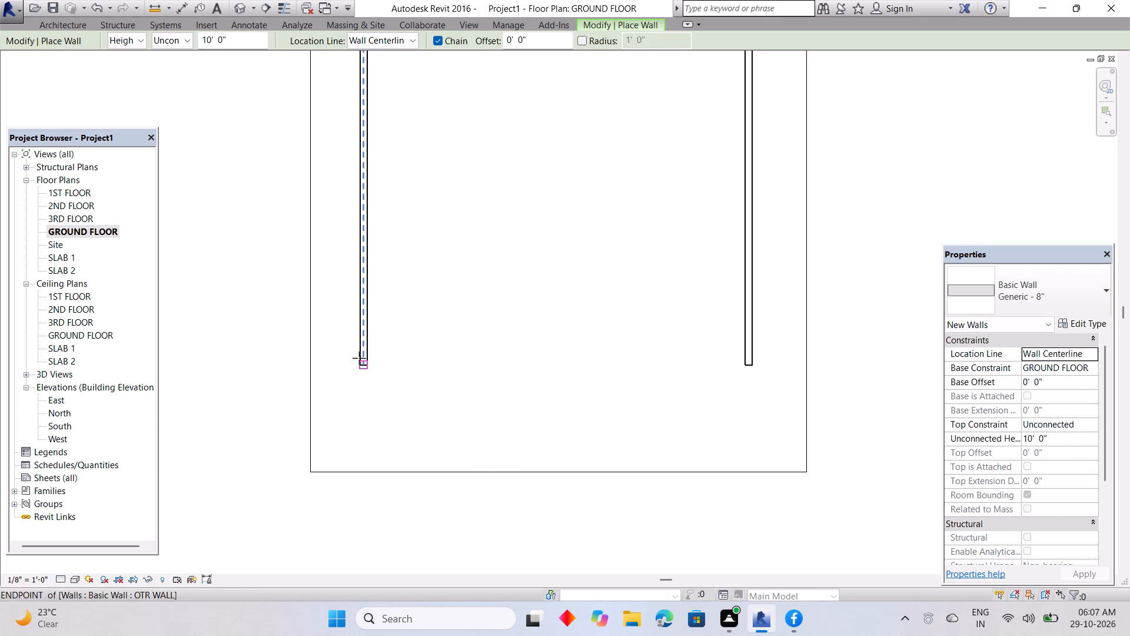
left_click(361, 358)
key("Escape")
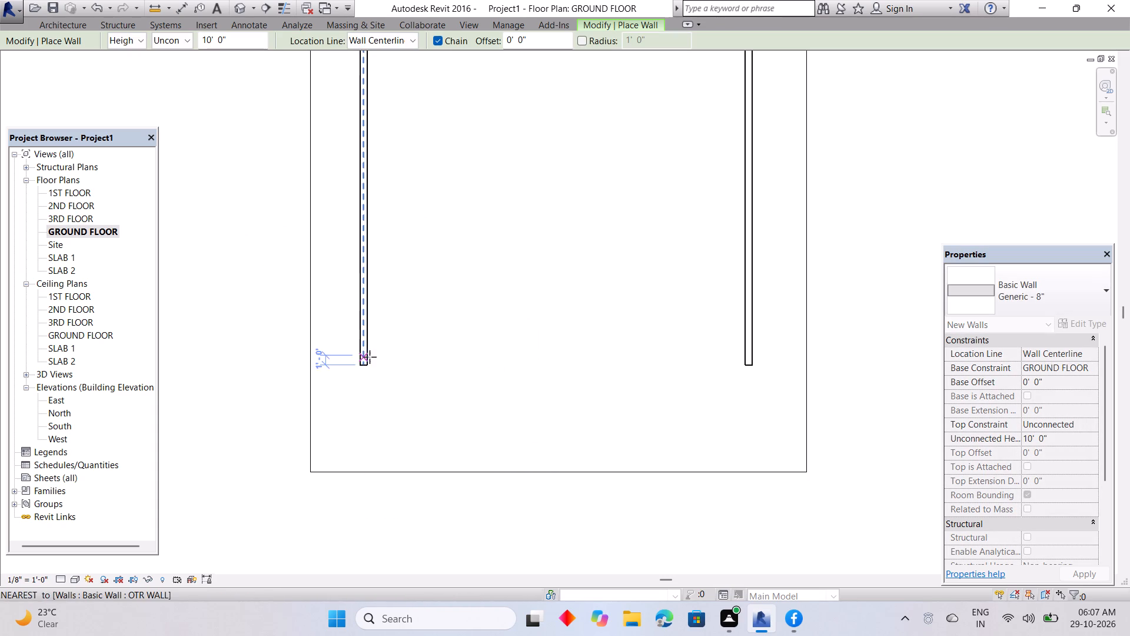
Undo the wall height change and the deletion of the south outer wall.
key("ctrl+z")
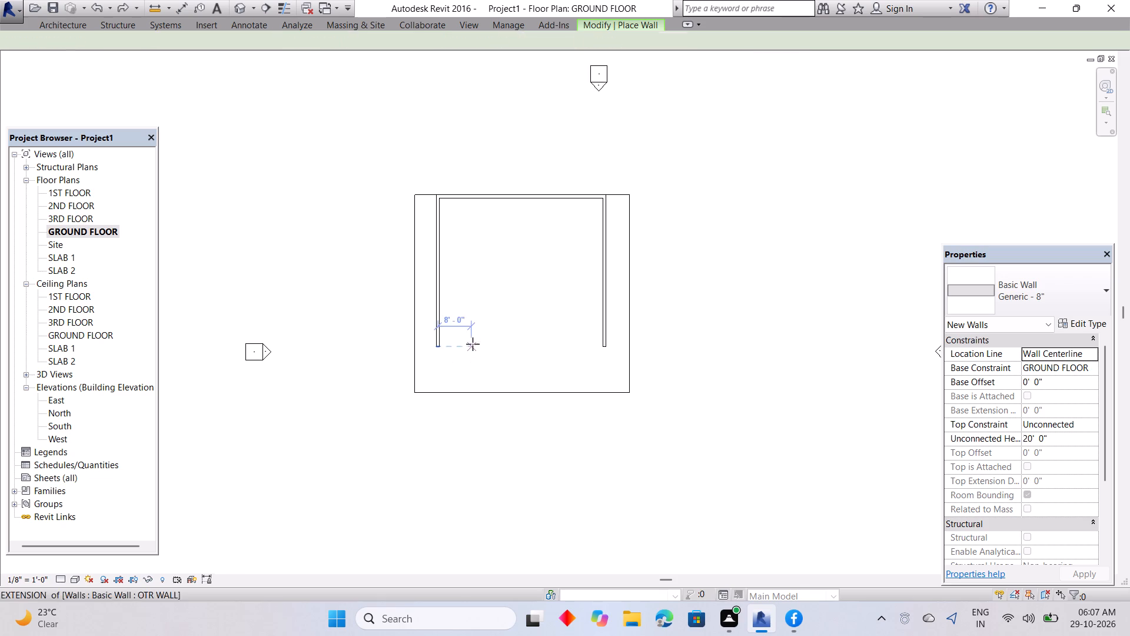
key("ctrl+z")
Delete the south outer wall again in the GROUND FLOOR plan.
scroll(452, 349, "up", 5)
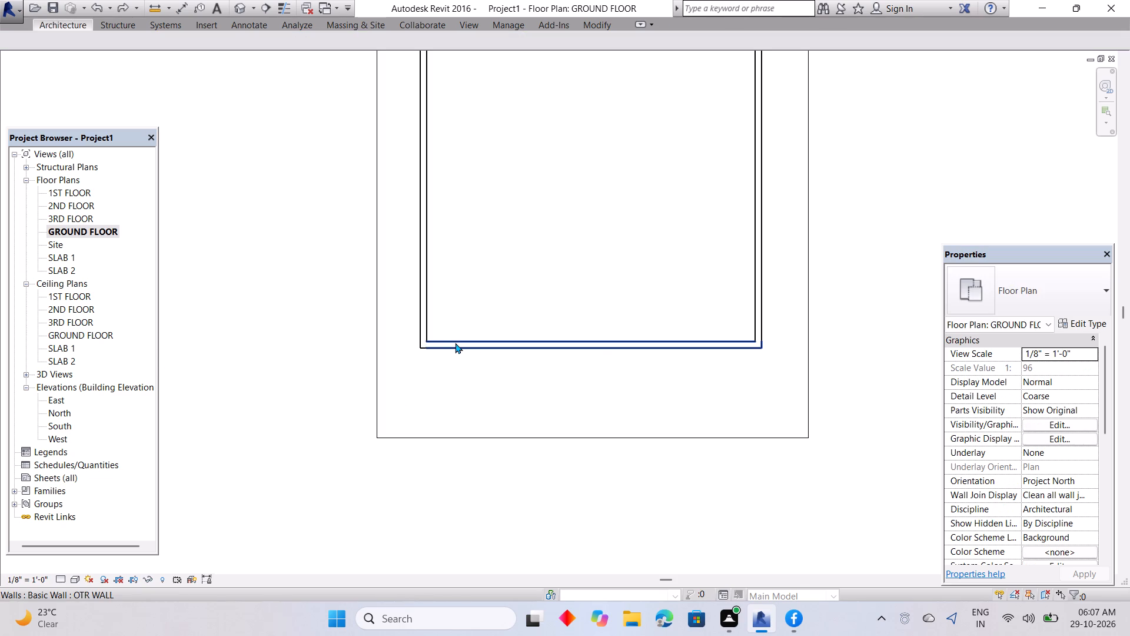
left_click(601, 339)
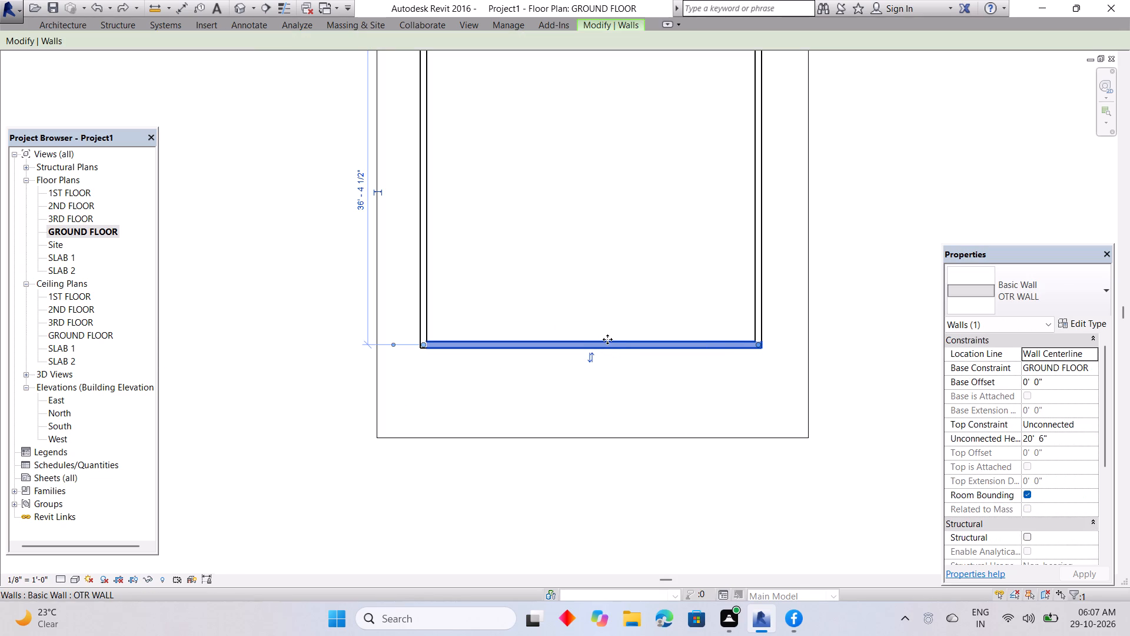
key("Delete")
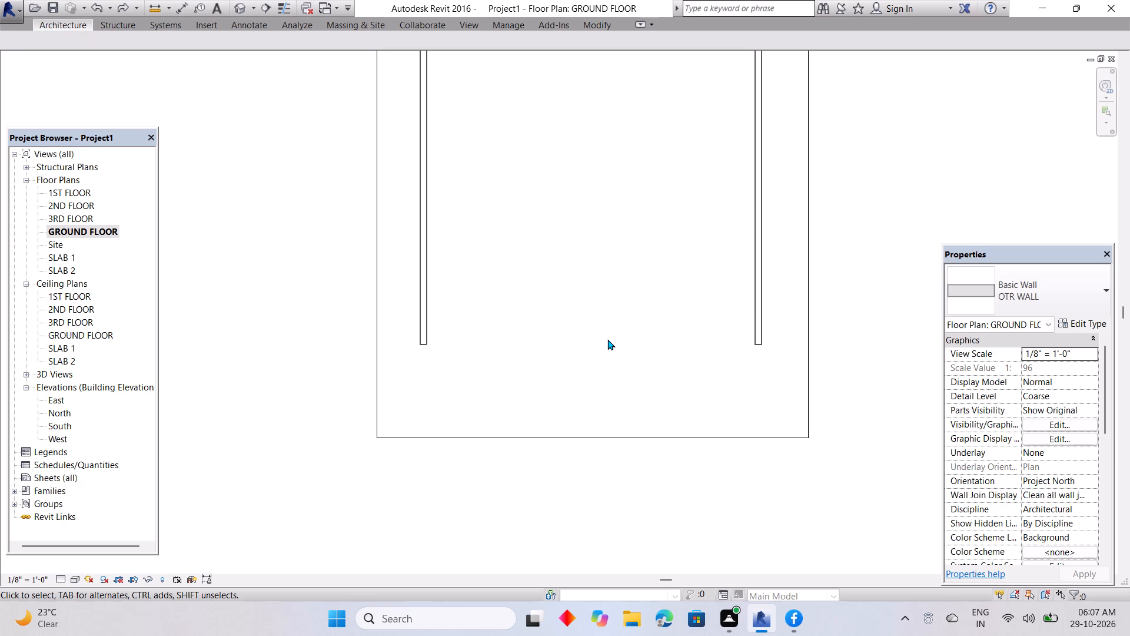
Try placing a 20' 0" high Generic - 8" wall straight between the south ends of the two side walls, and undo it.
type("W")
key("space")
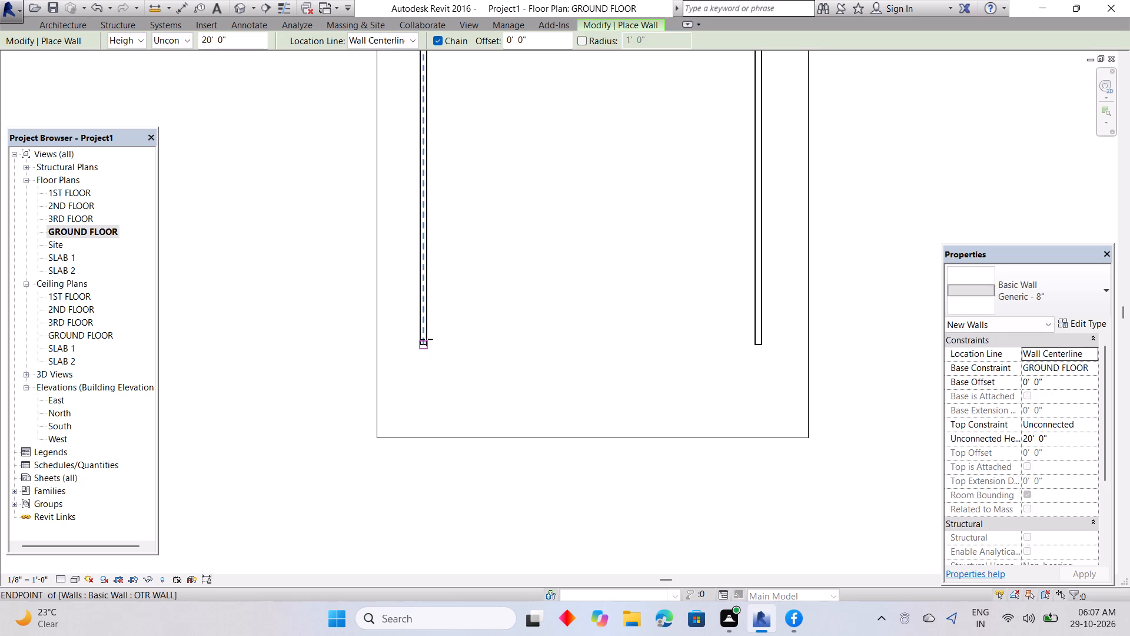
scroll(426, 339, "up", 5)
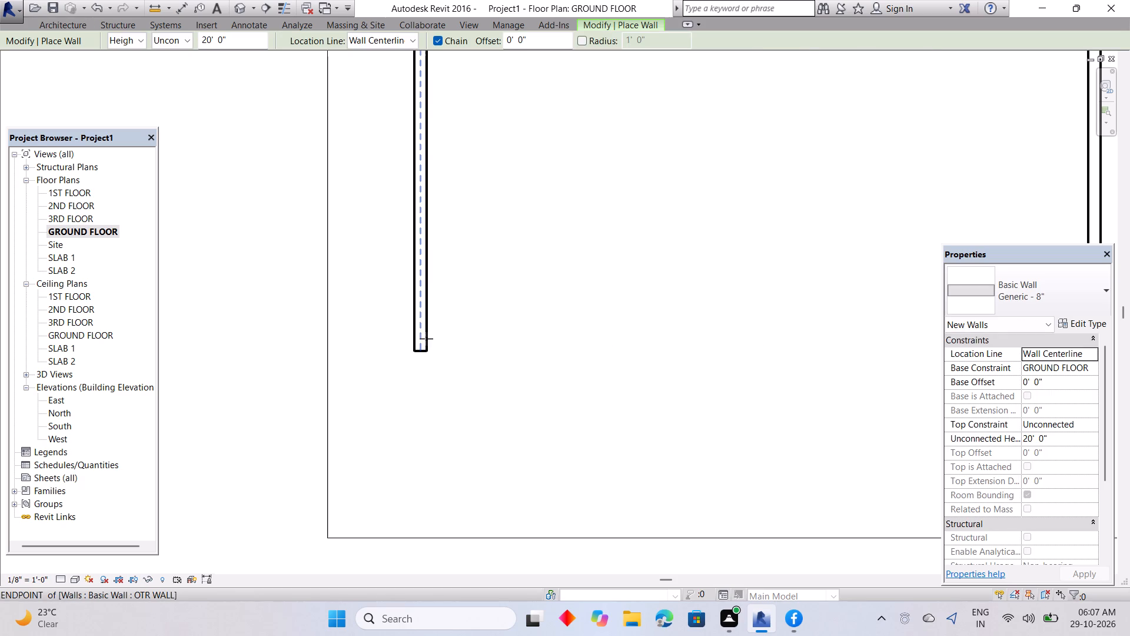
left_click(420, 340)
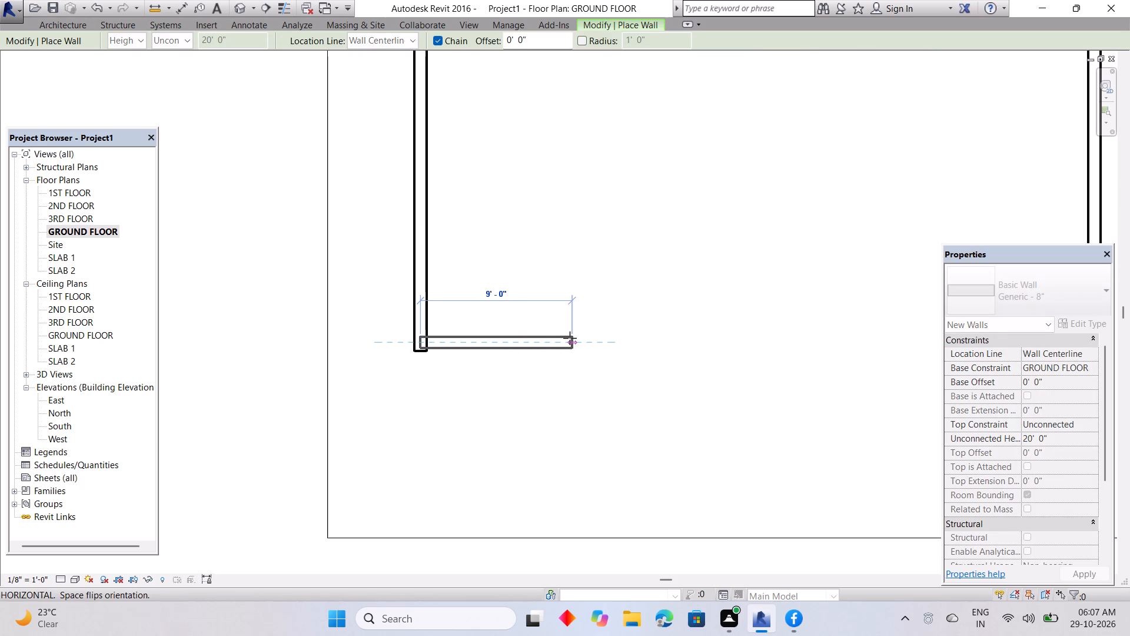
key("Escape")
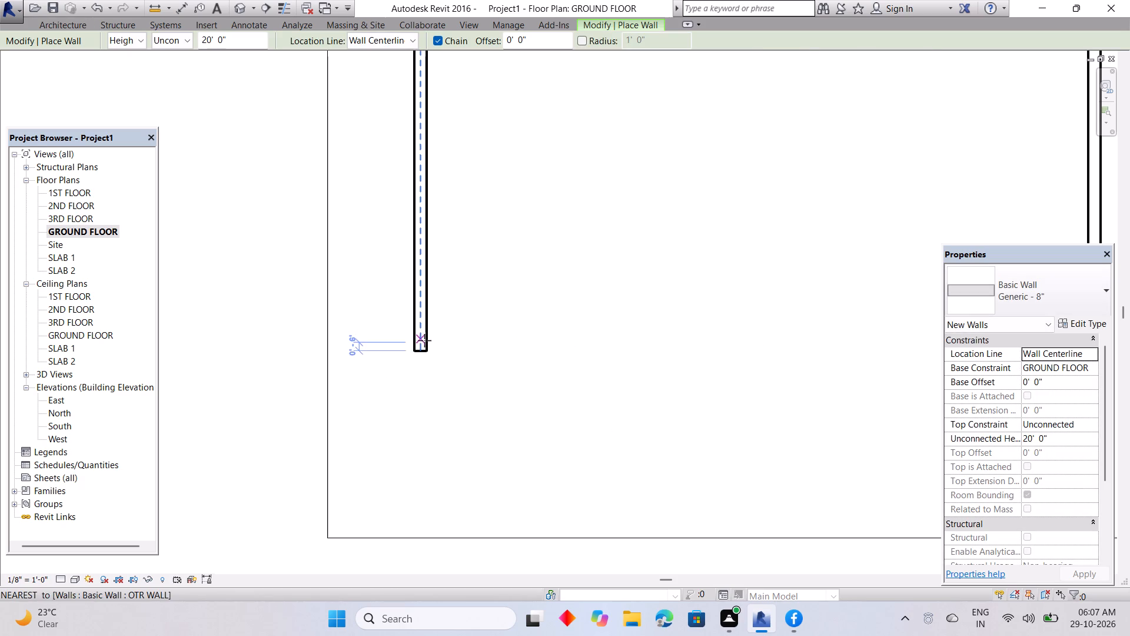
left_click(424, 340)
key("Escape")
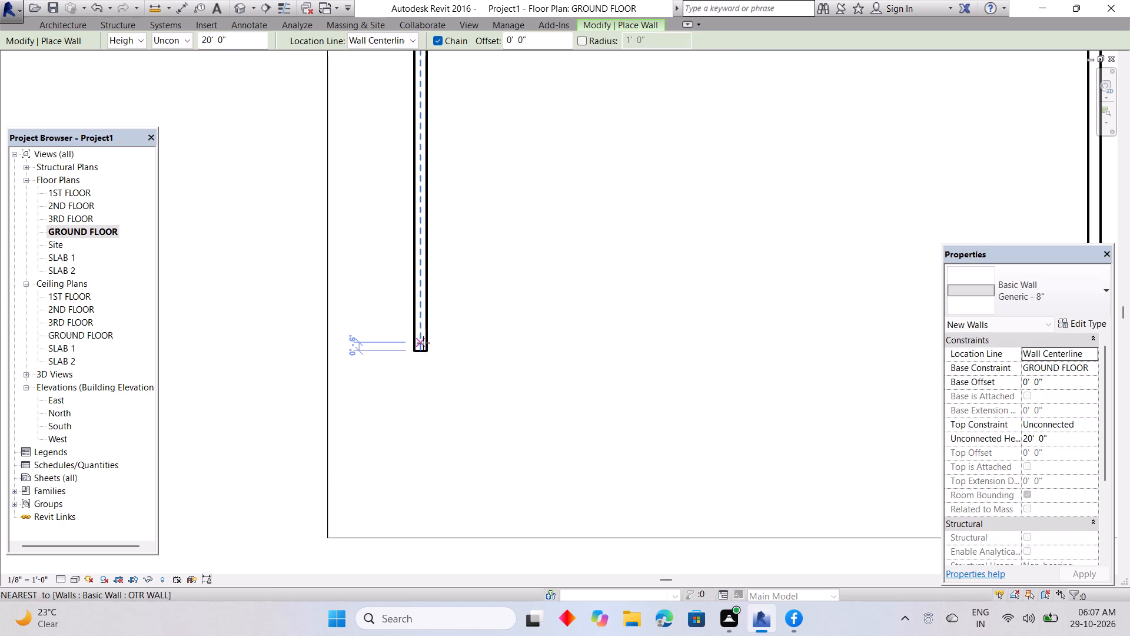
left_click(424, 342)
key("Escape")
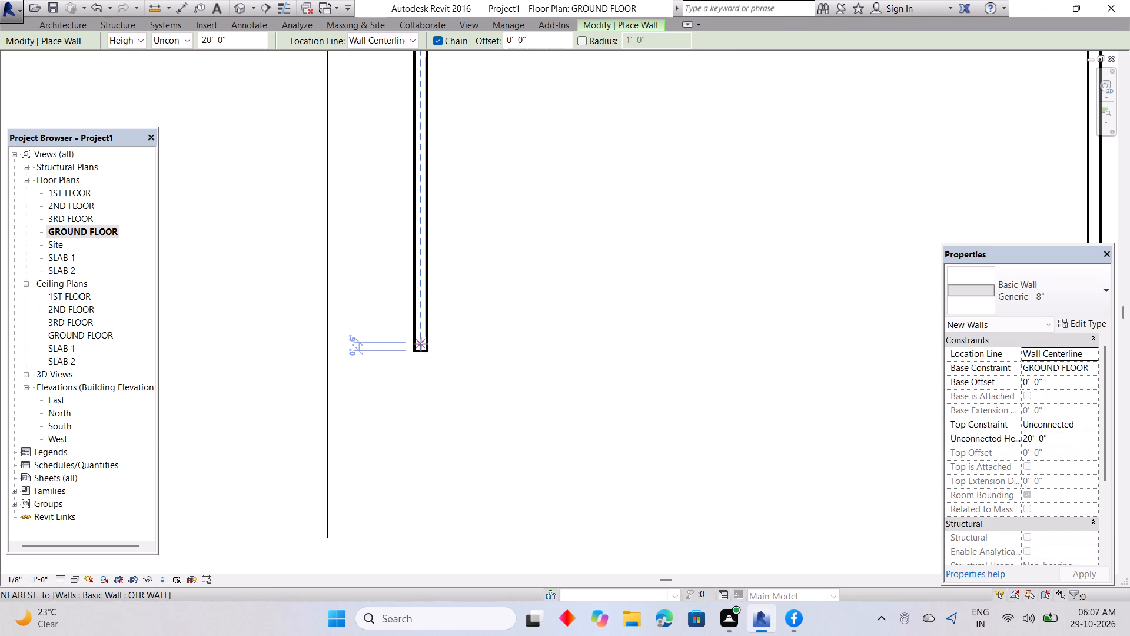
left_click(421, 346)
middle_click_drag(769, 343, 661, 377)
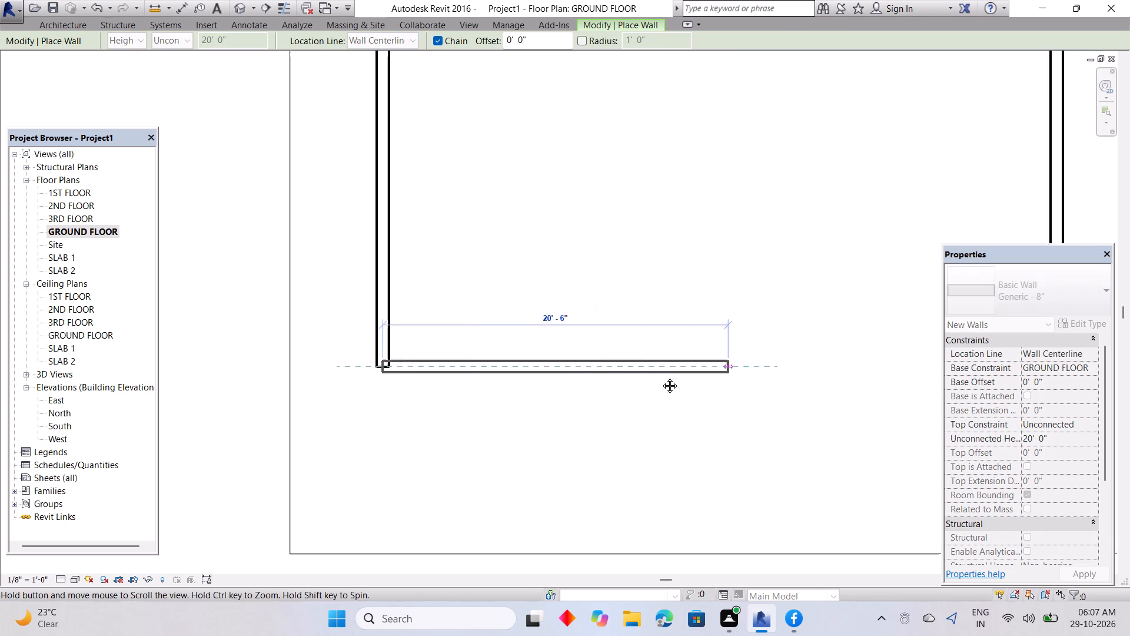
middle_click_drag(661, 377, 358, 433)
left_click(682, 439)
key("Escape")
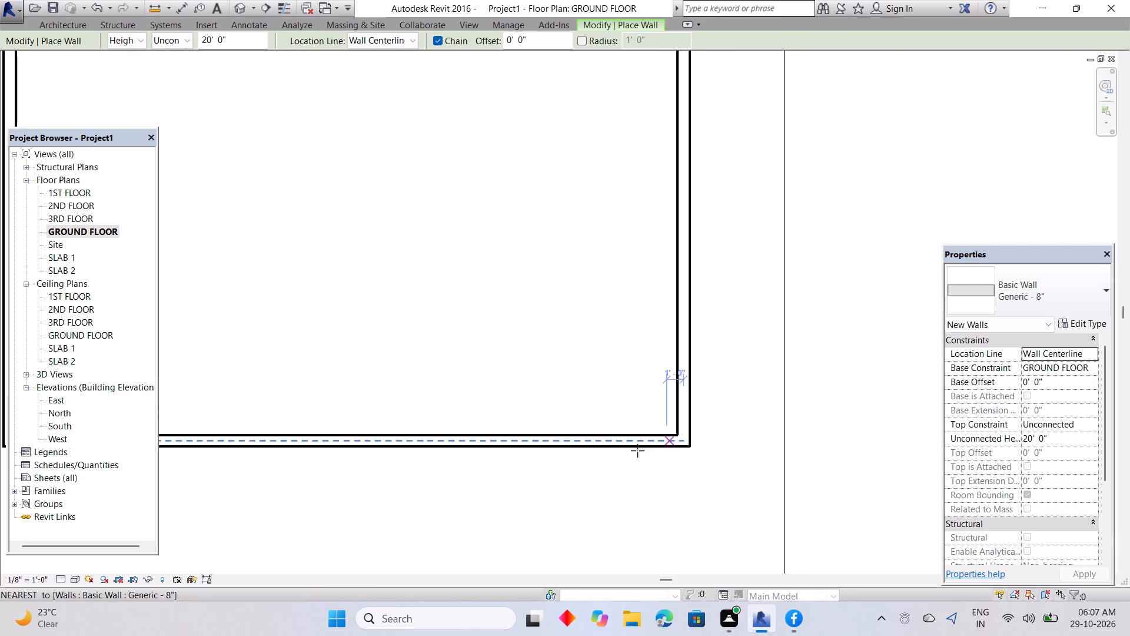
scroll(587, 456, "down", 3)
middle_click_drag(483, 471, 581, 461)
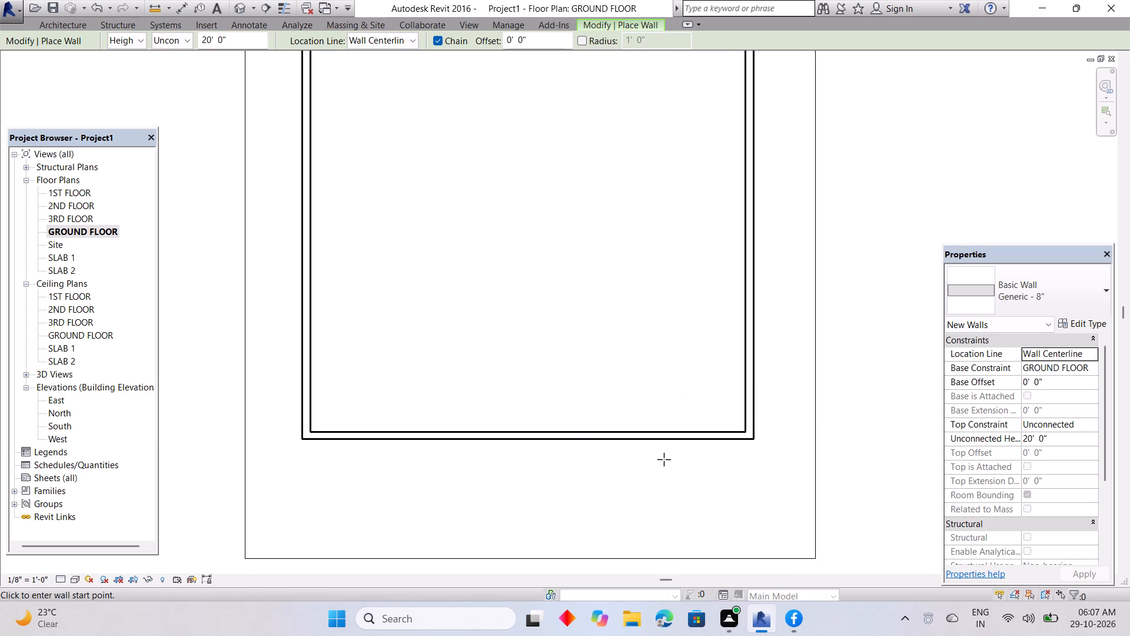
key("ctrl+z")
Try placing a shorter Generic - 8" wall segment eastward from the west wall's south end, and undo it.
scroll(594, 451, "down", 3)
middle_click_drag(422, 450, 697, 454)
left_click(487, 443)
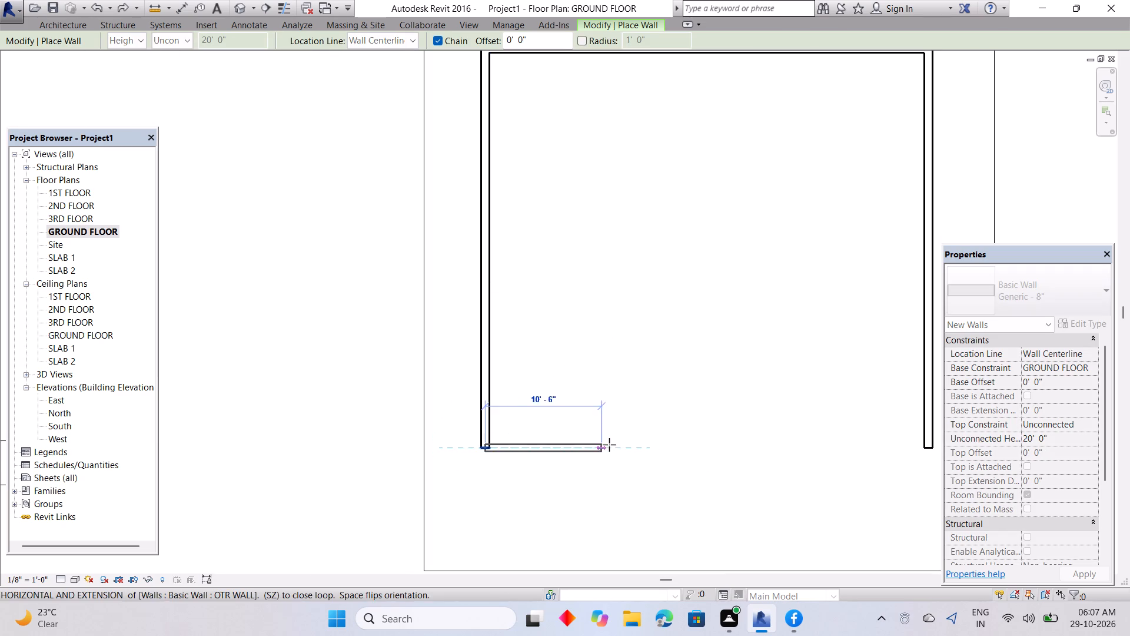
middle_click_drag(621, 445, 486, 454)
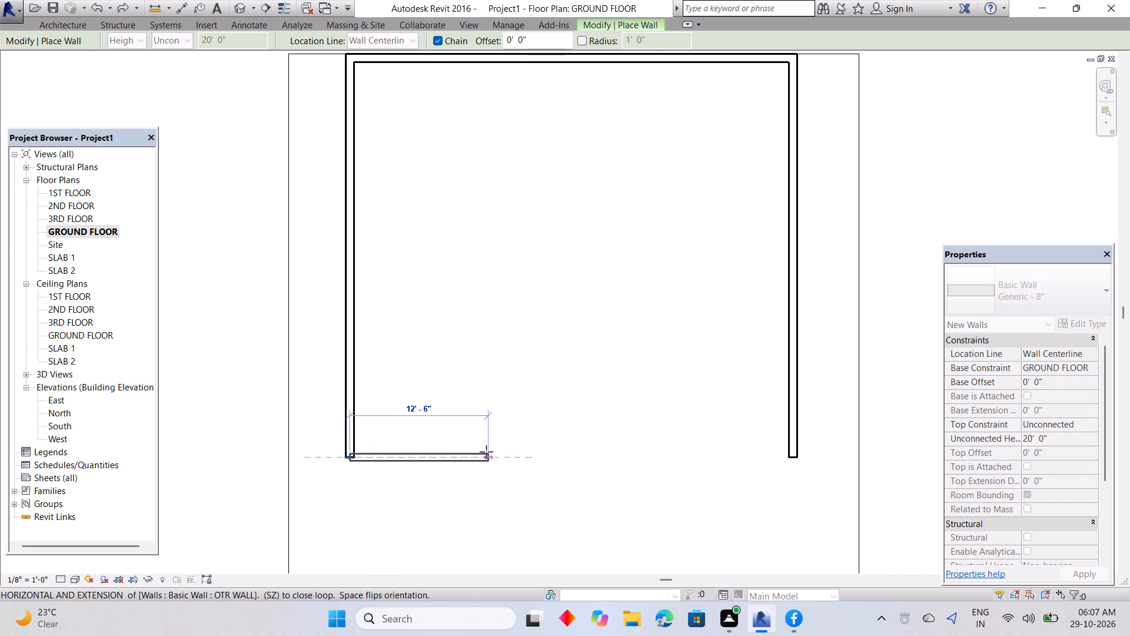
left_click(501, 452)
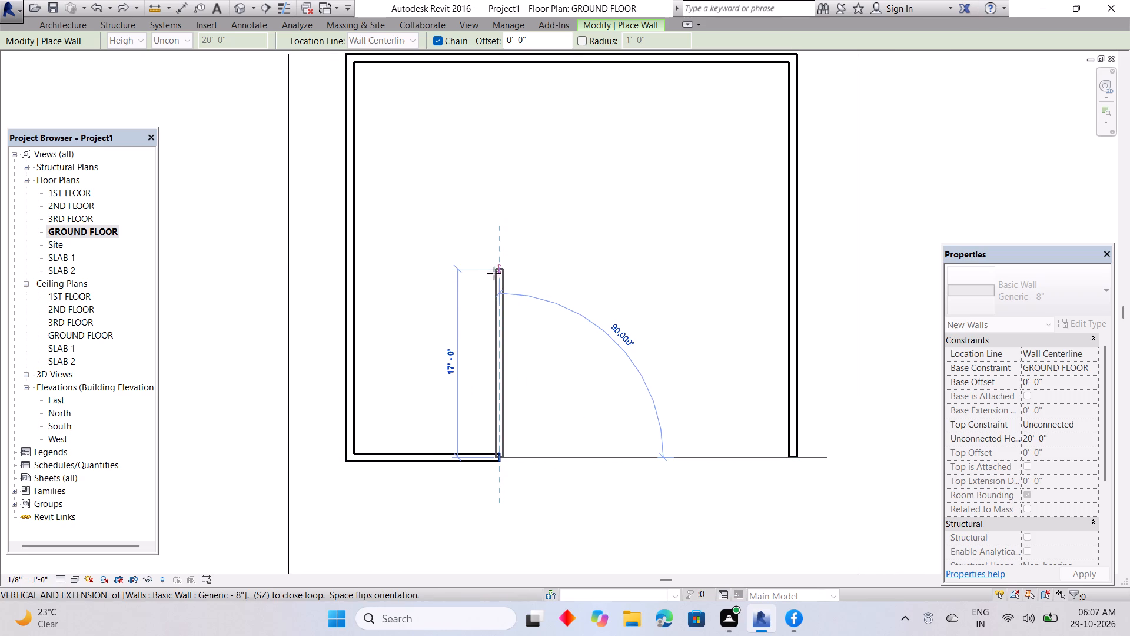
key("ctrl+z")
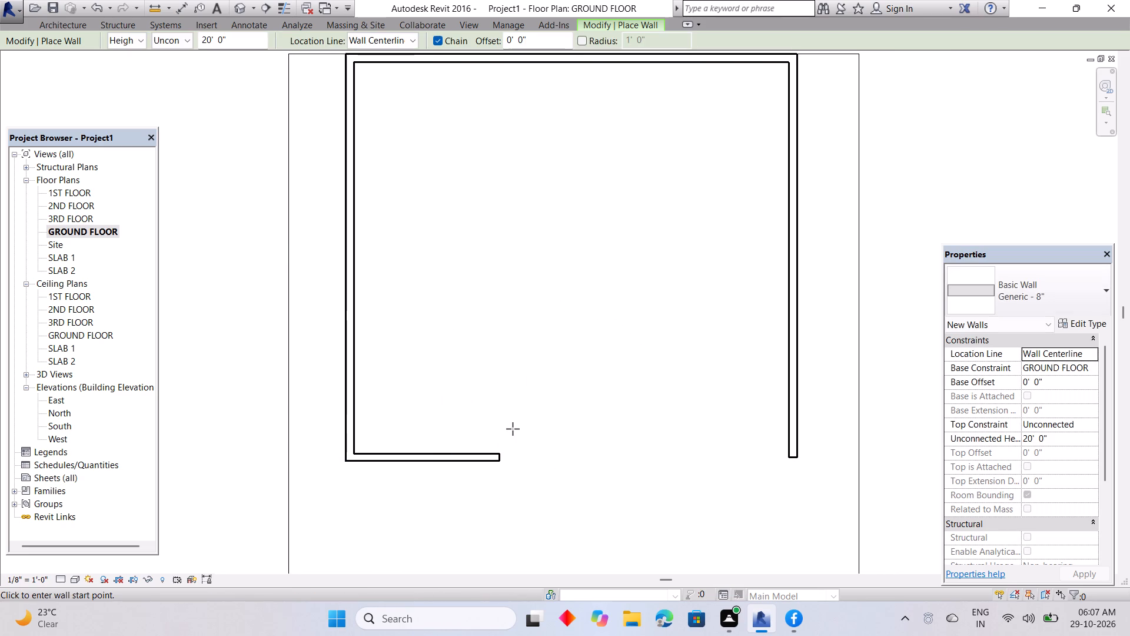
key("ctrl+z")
Draw chained 20' 0" high Generic - 8" walls from the west wall's south end: partway east, about 14' north, and 23' 6" east to the east wall.
left_click(354, 452)
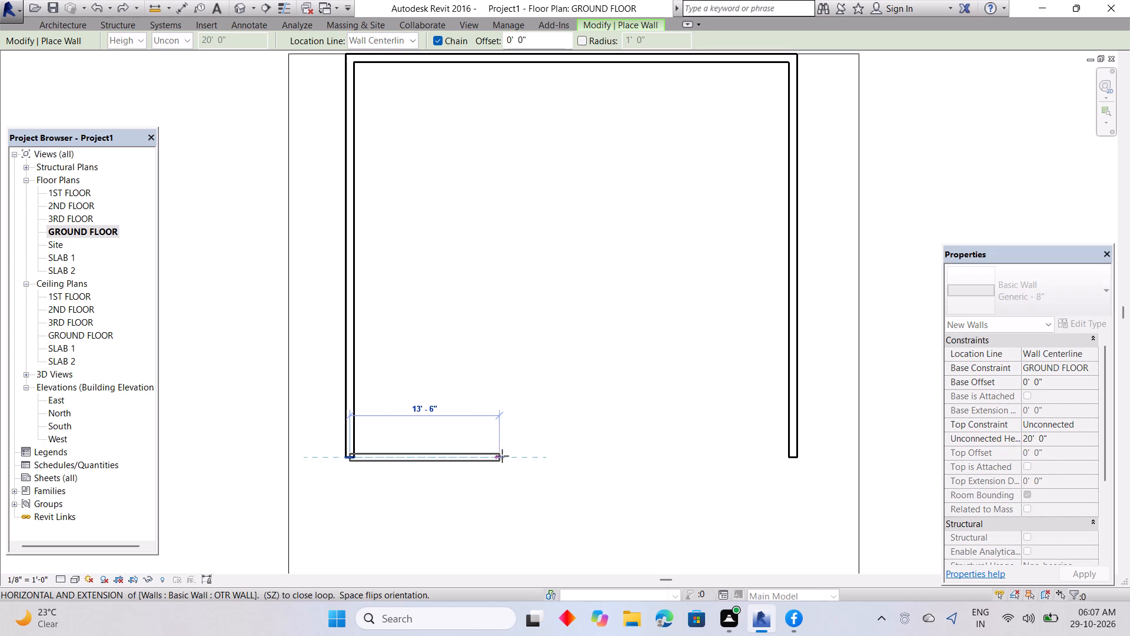
left_click(533, 456)
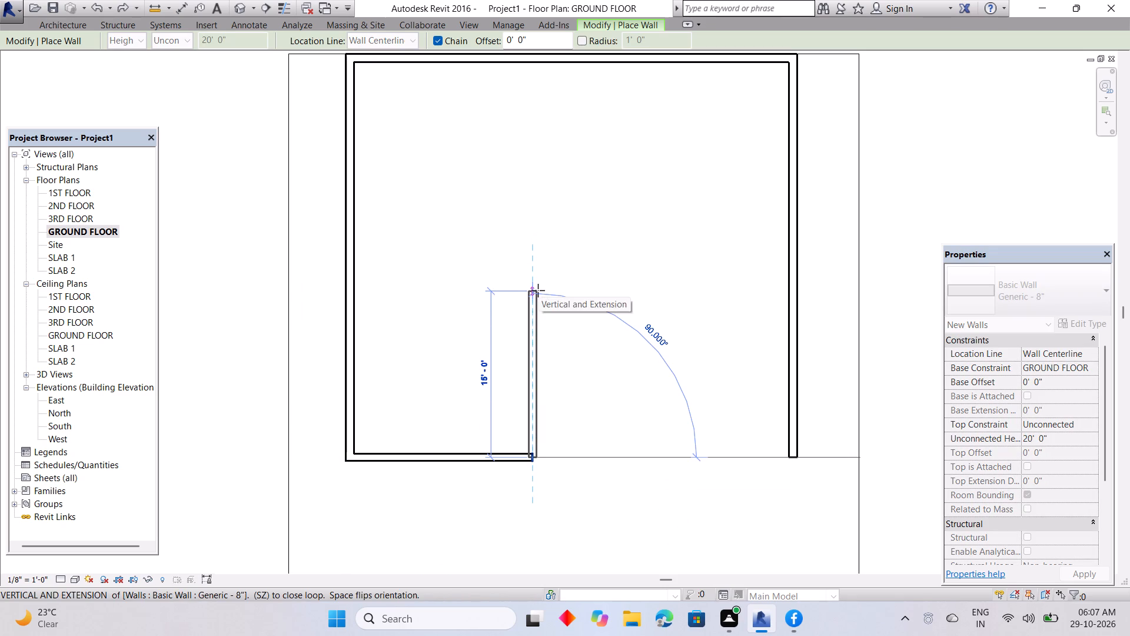
left_click(538, 304)
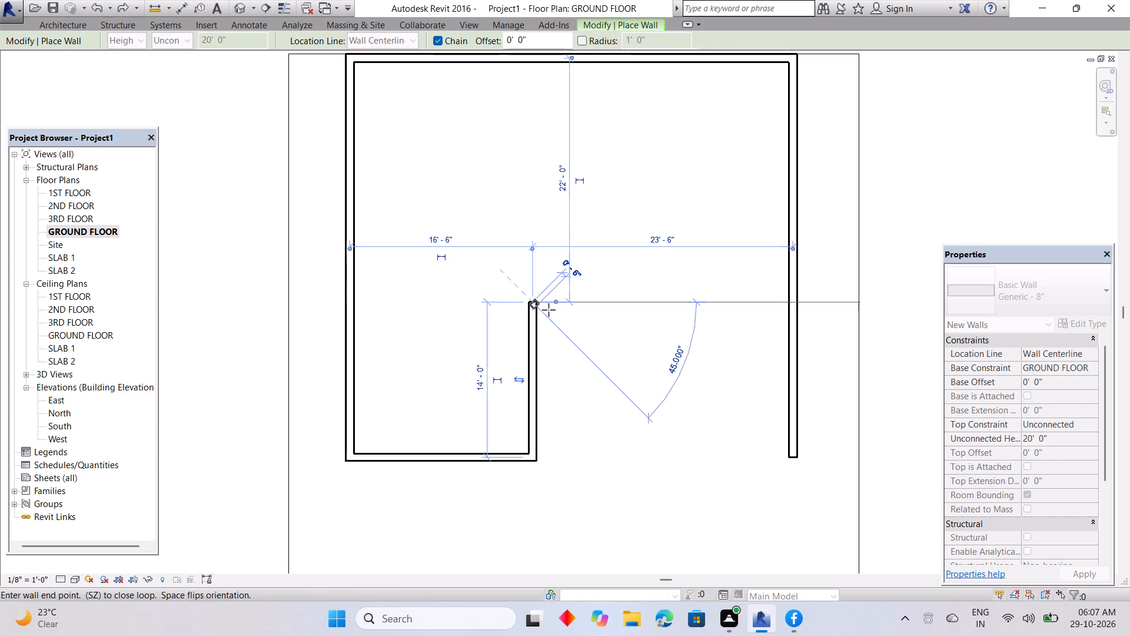
left_click(796, 299)
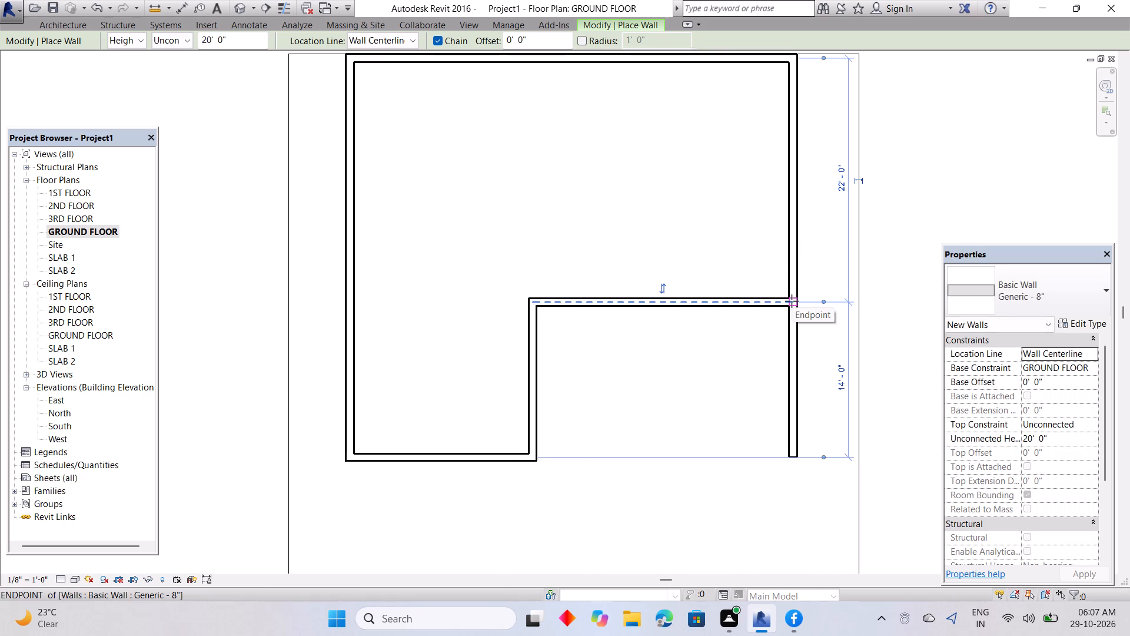
key("Escape")
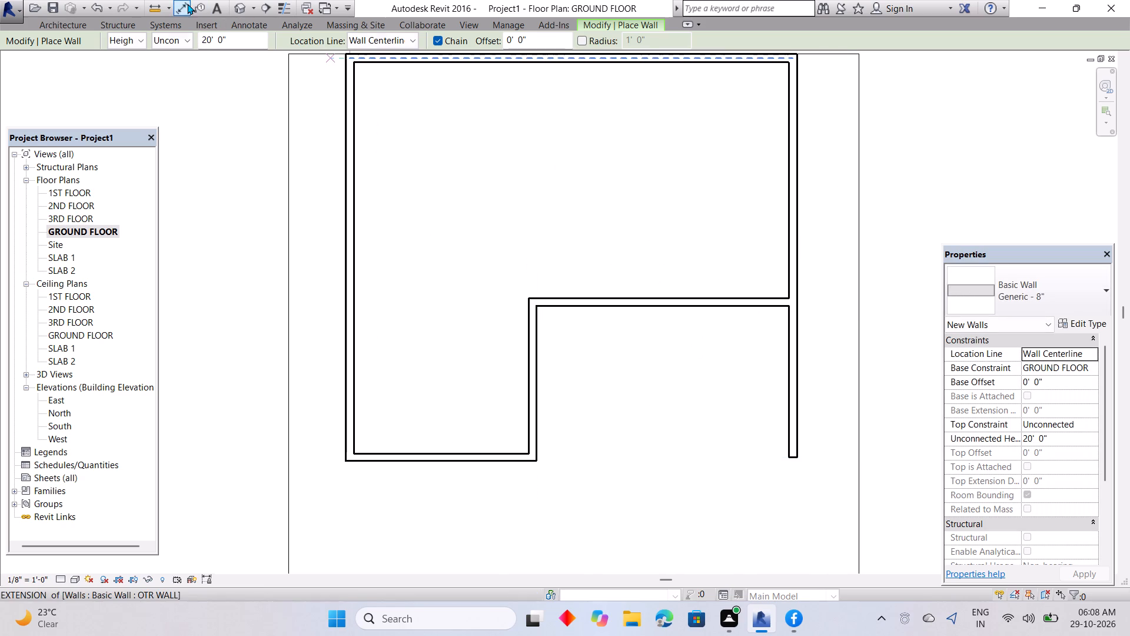
Open the default 3D view, set its visual style to Realistic, and end wall placement.
double_click(235, 5)
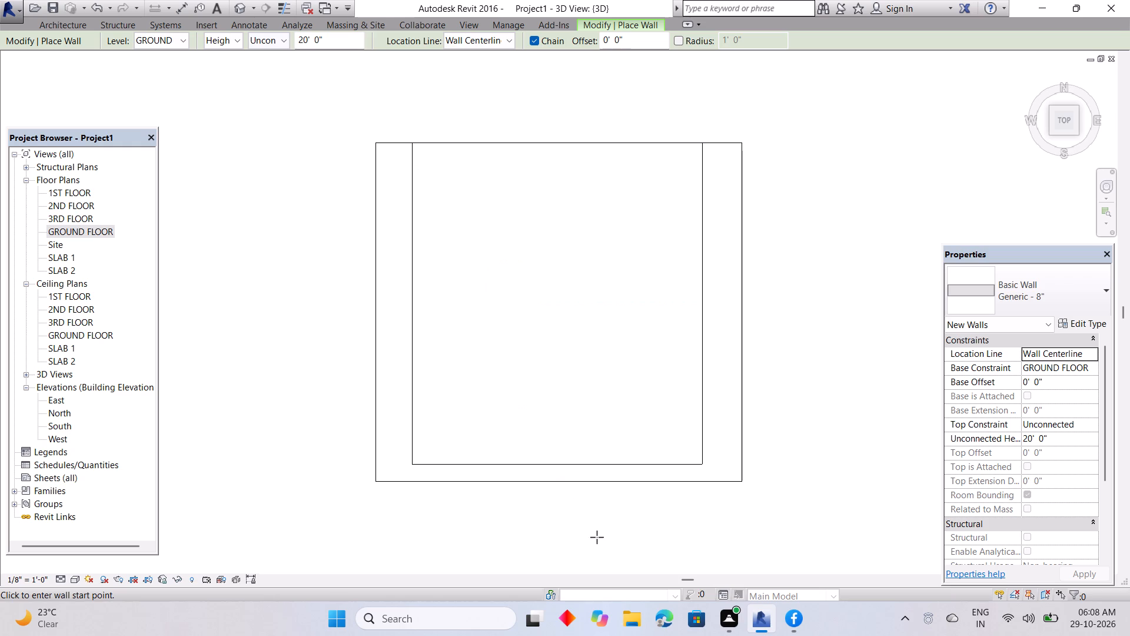
middle_click_drag(599, 610, 634, 372, "shift")
middle_click_drag(662, 449, 690, 282, "shift")
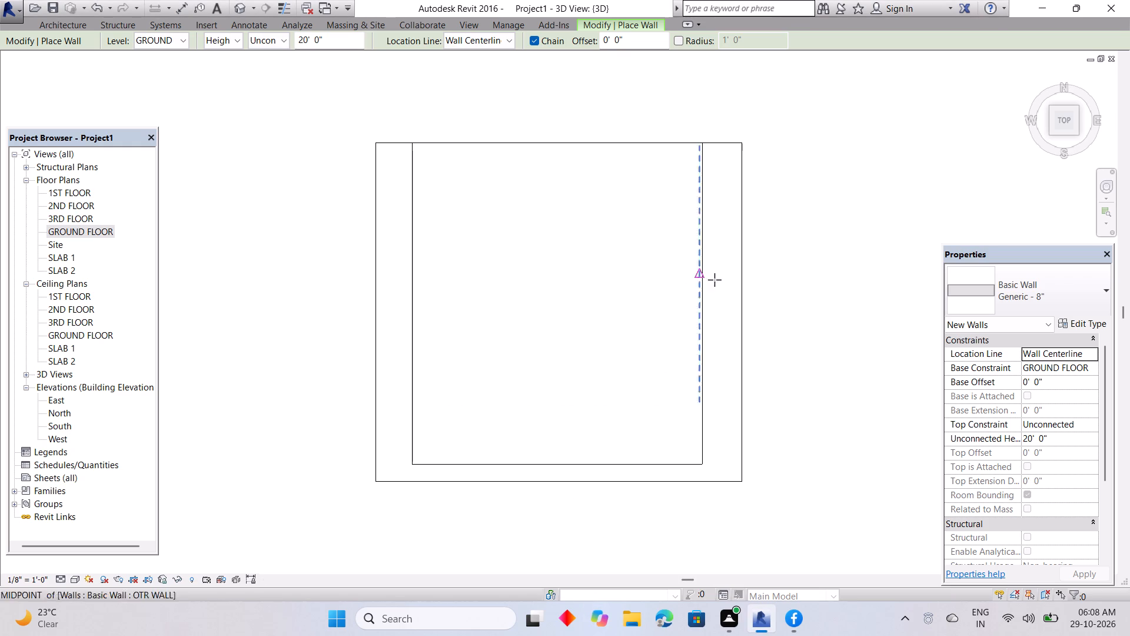
left_click(75, 584)
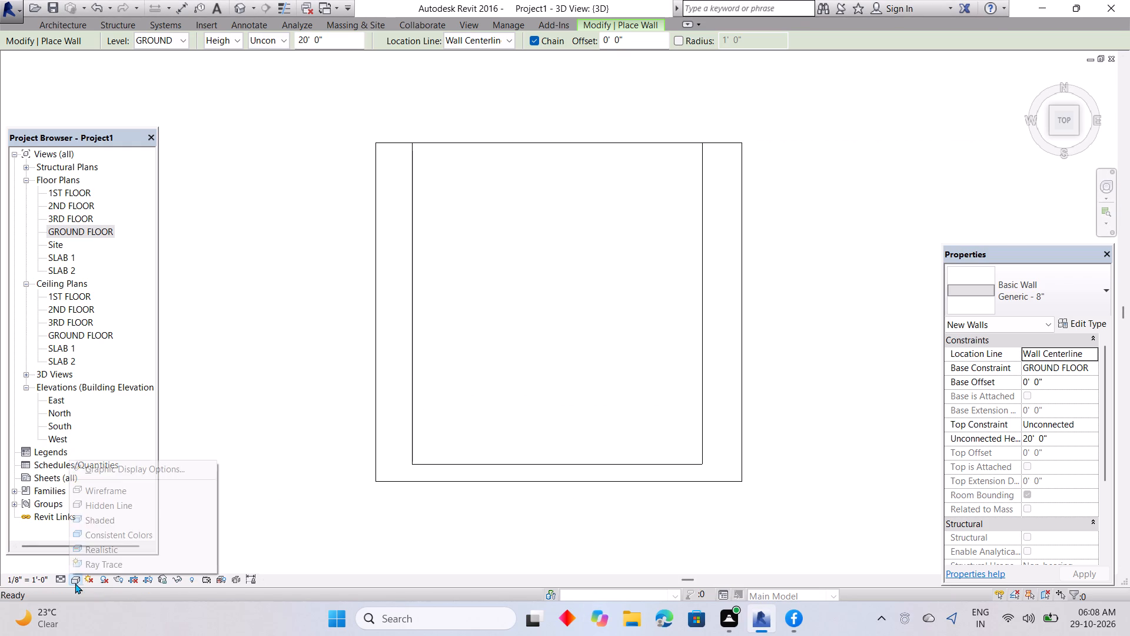
left_click(89, 545)
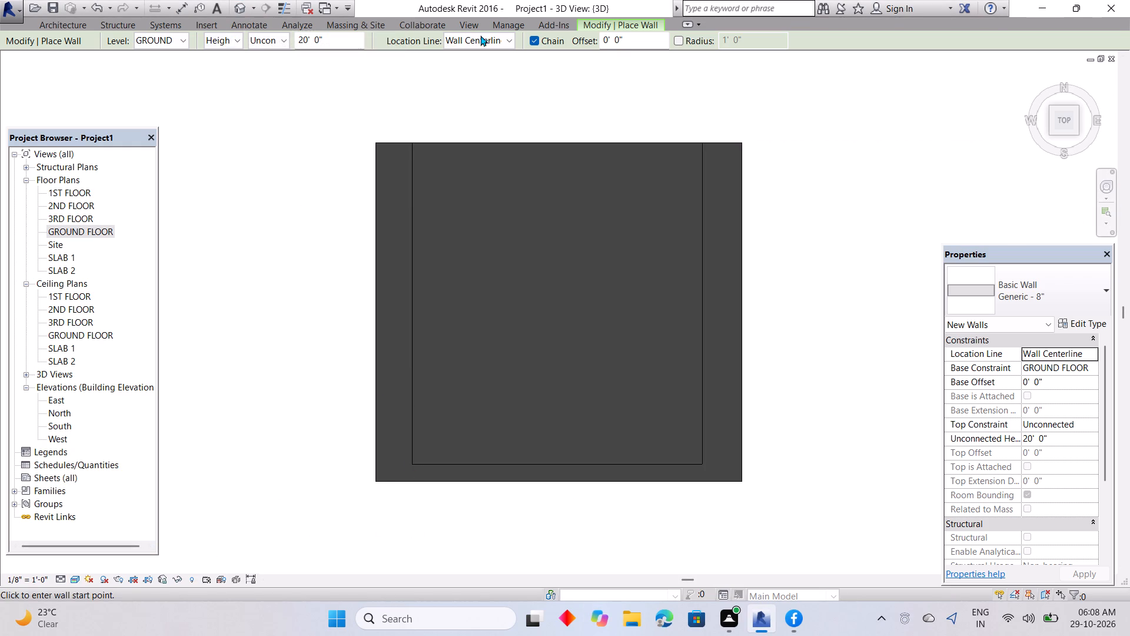
left_click(589, 21)
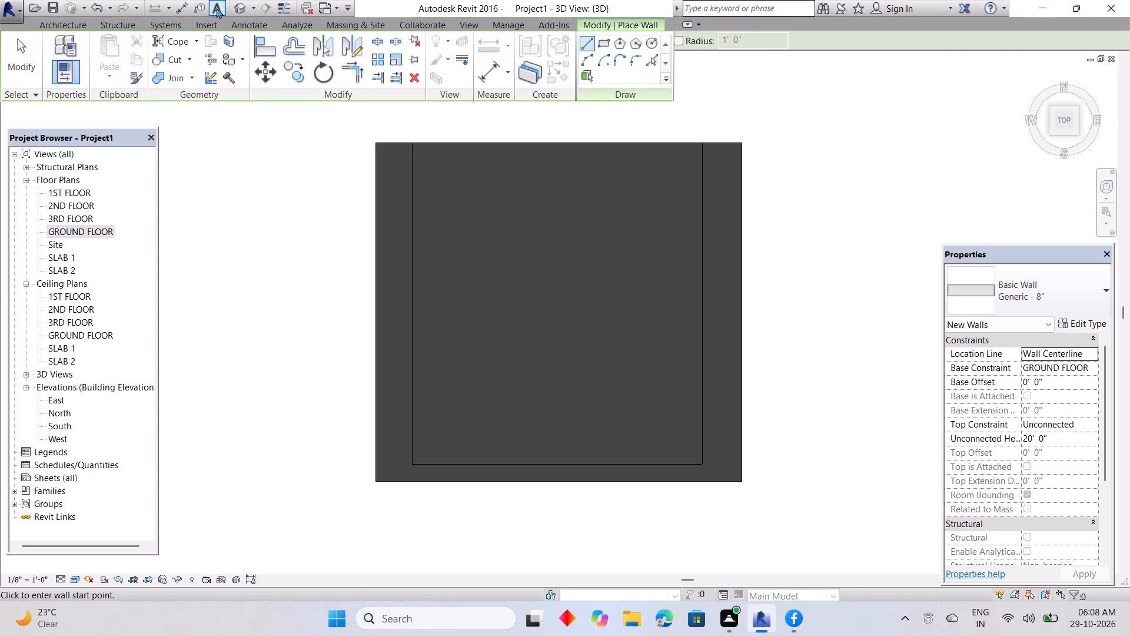
double_click(235, 4)
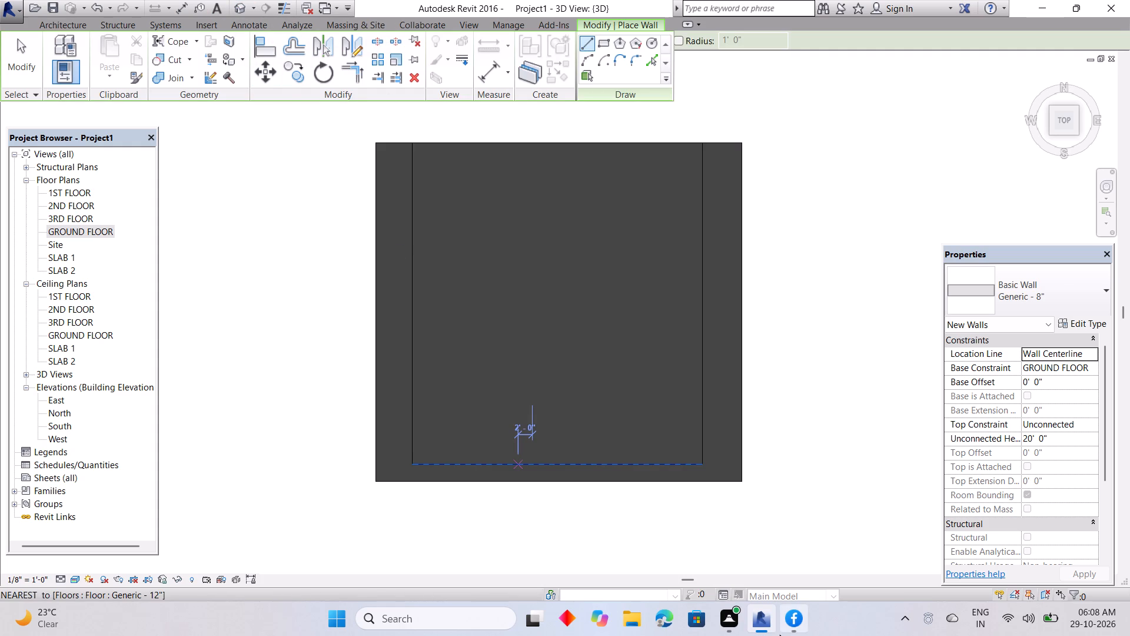
key("Escape")
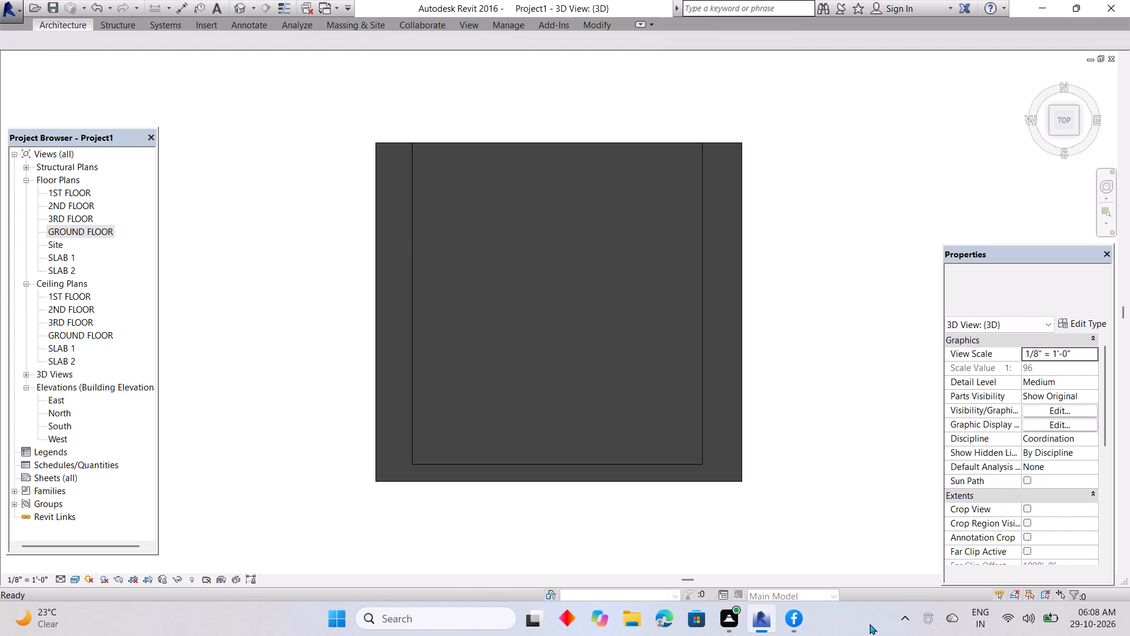
Examine the rebuilt front wall and its recess from several angles in 3D, checking how the walls meet the slabs.
middle_click_drag(850, 635, 859, 404, "shift")
middle_click_drag(753, 468, 849, 286, "shift")
left_click(1068, 126)
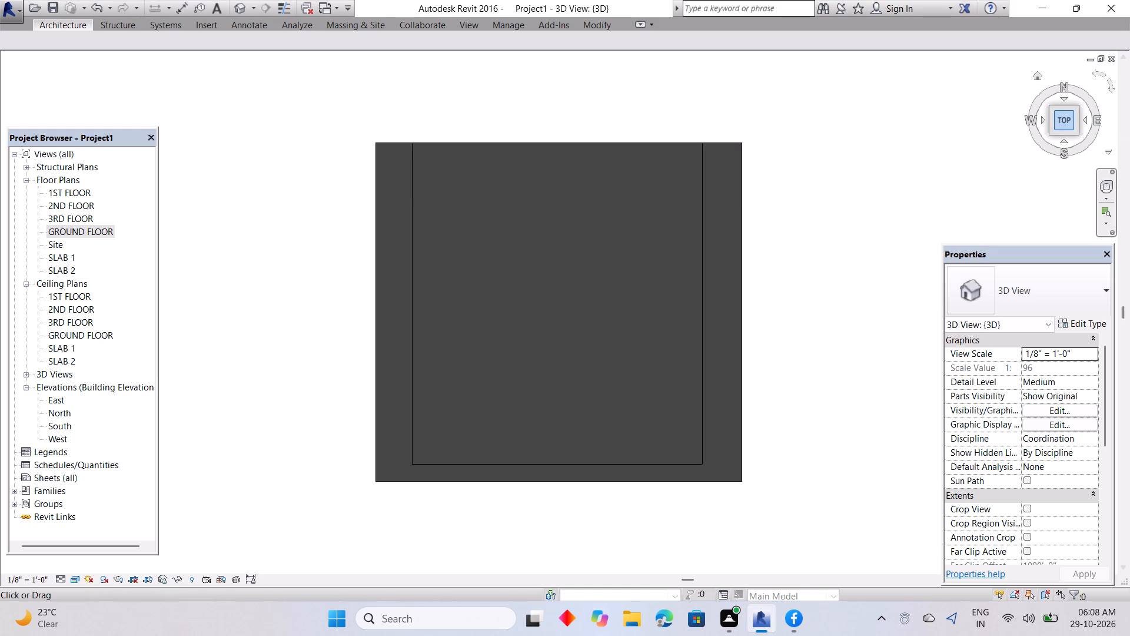
left_click_drag(1062, 150, 1039, 64)
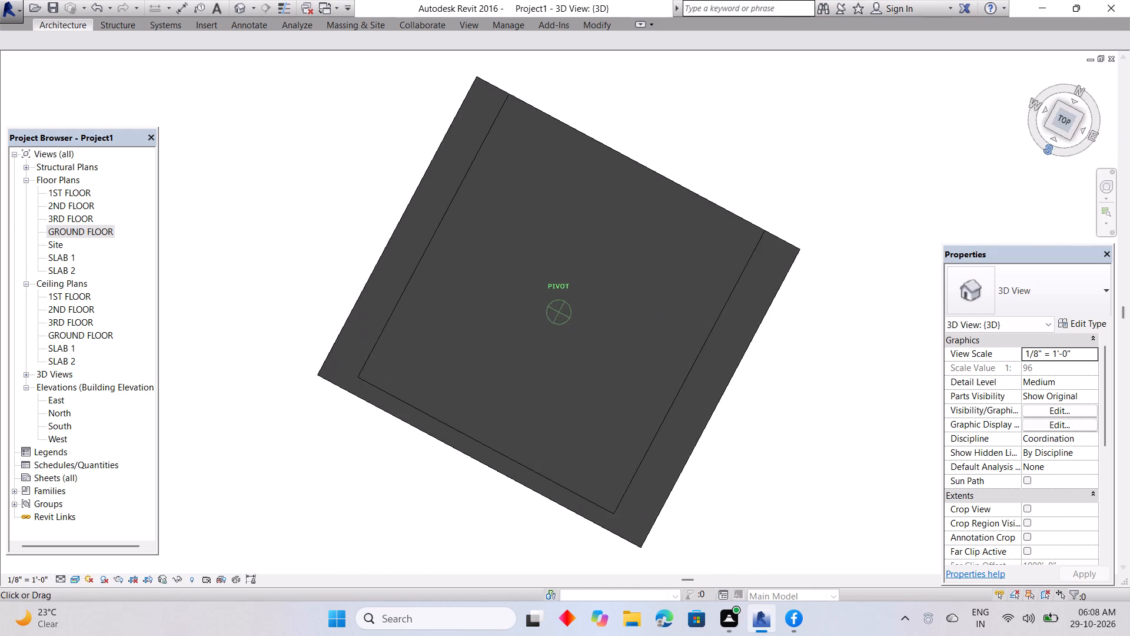
left_click_drag(1039, 64, 993, 258)
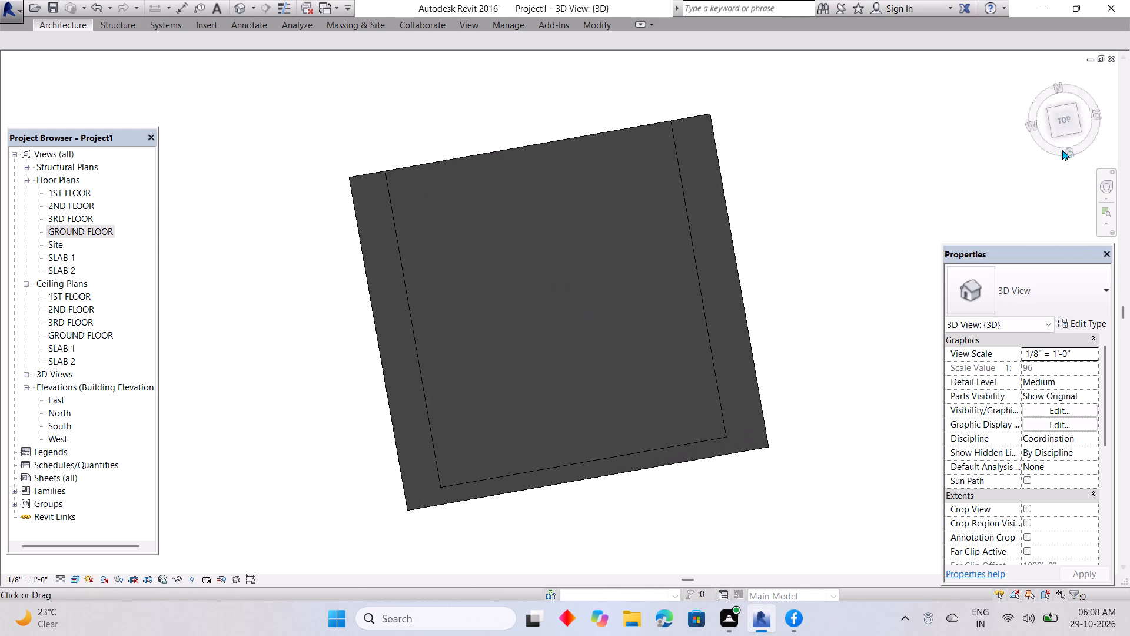
key("Escape")
middle_click_drag(855, 374, 845, 233, "shift")
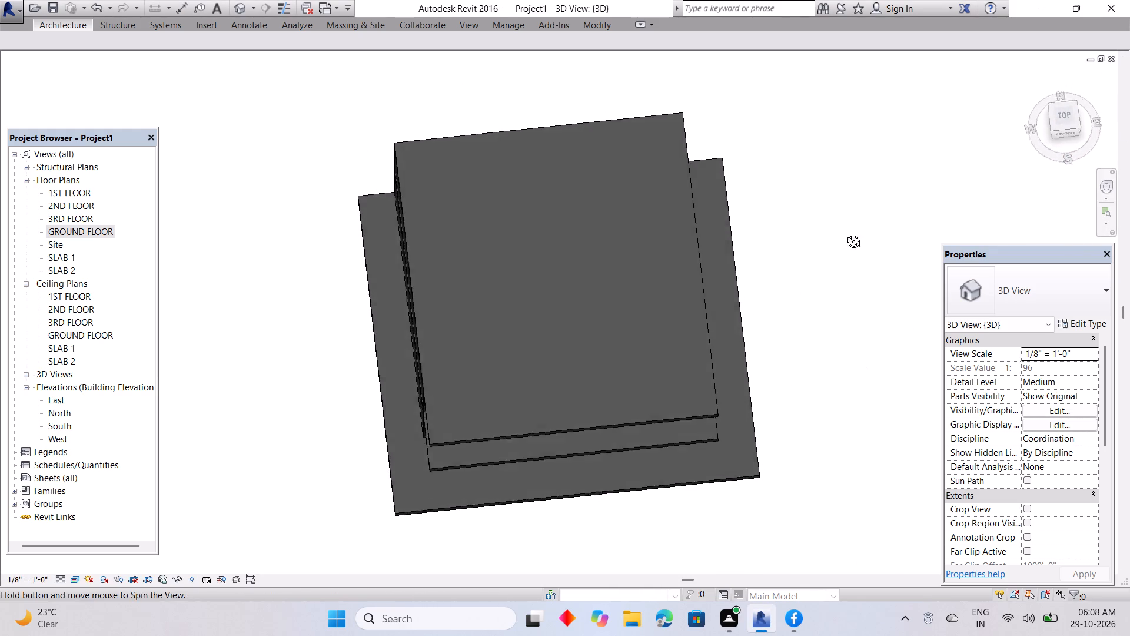
middle_click_drag(845, 233, 845, 208, "shift")
middle_click_drag(820, 389, 783, 218, "shift")
middle_click_drag(772, 435, 795, 483)
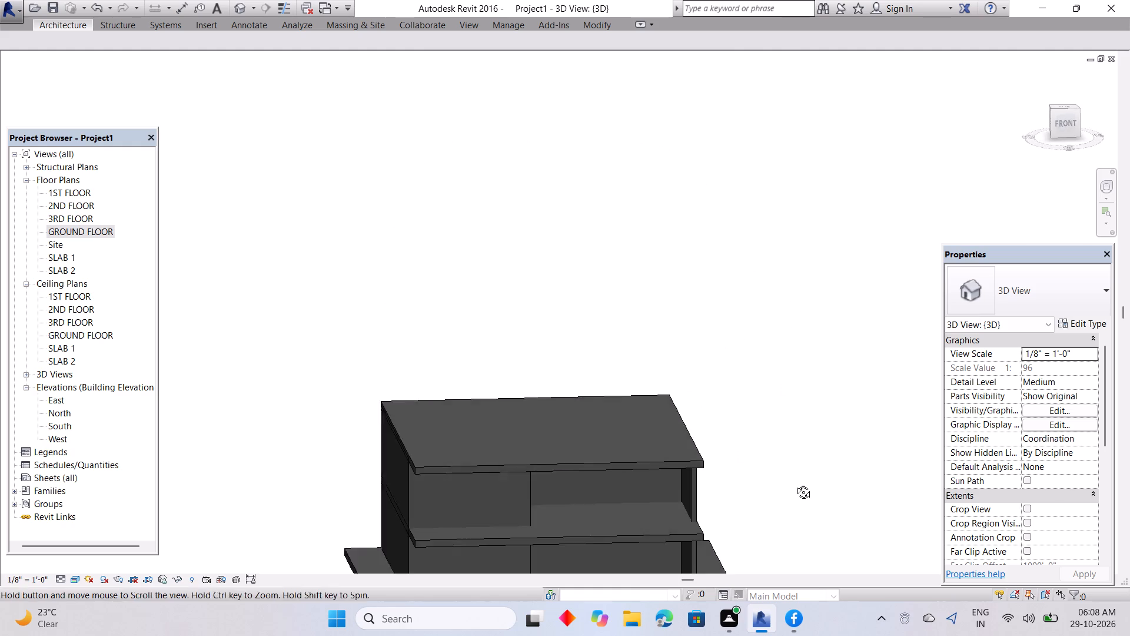
middle_click_drag(795, 483, 785, 399)
scroll(776, 482, "down", 2)
middle_click_drag(756, 515, 687, 505)
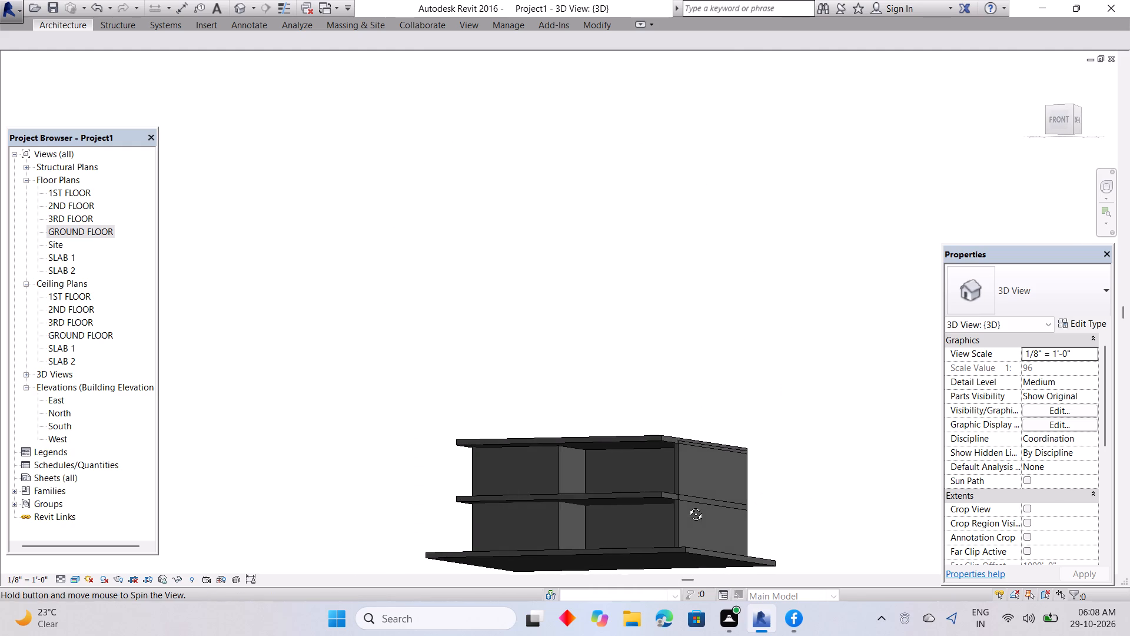
middle_click_drag(687, 505, 686, 505)
middle_click_drag(800, 524, 808, 446)
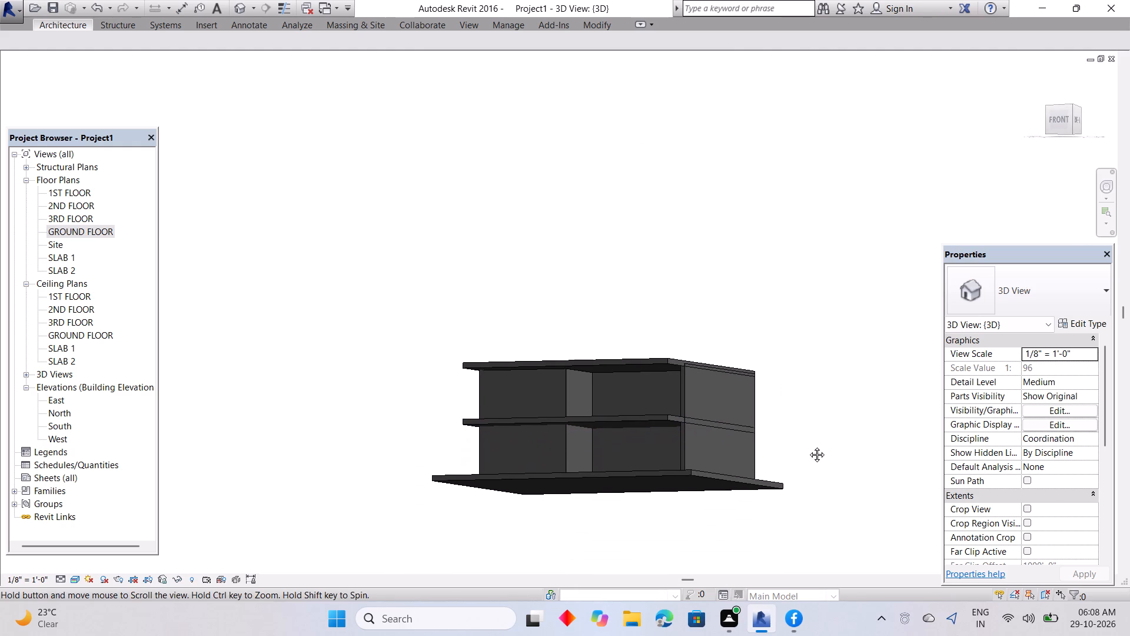
middle_click_drag(808, 446, 807, 444)
middle_click_drag(662, 480, 765, 526, "shift")
scroll(667, 482, "down", 1, "shift")
middle_click_drag(756, 514, 729, 536, "shift")
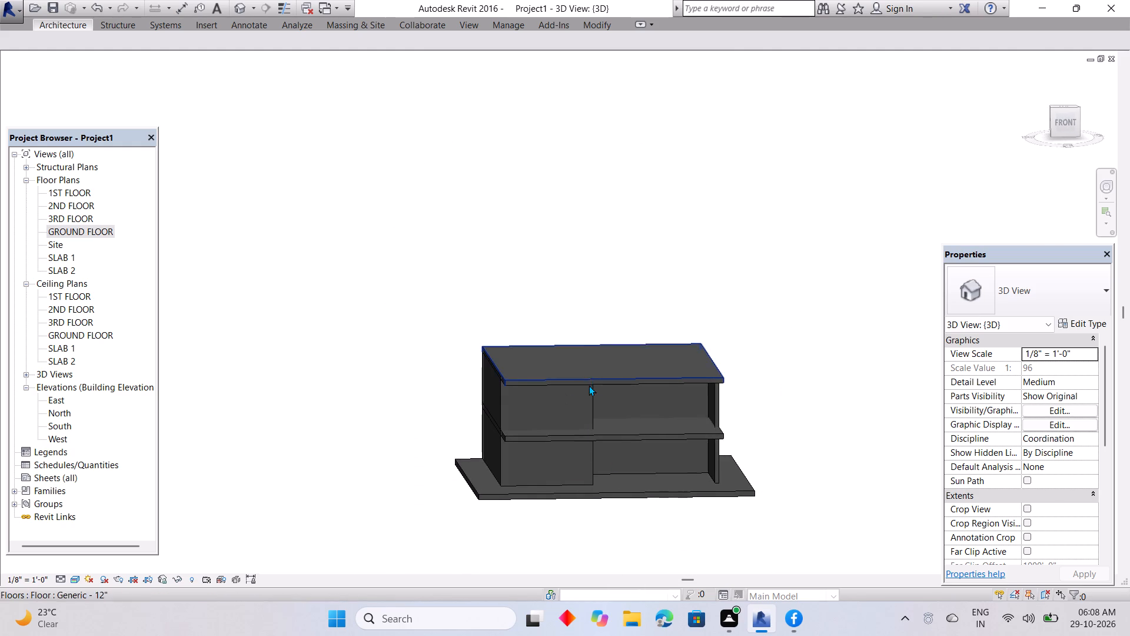
middle_click_drag(669, 422, 613, 423, "shift")
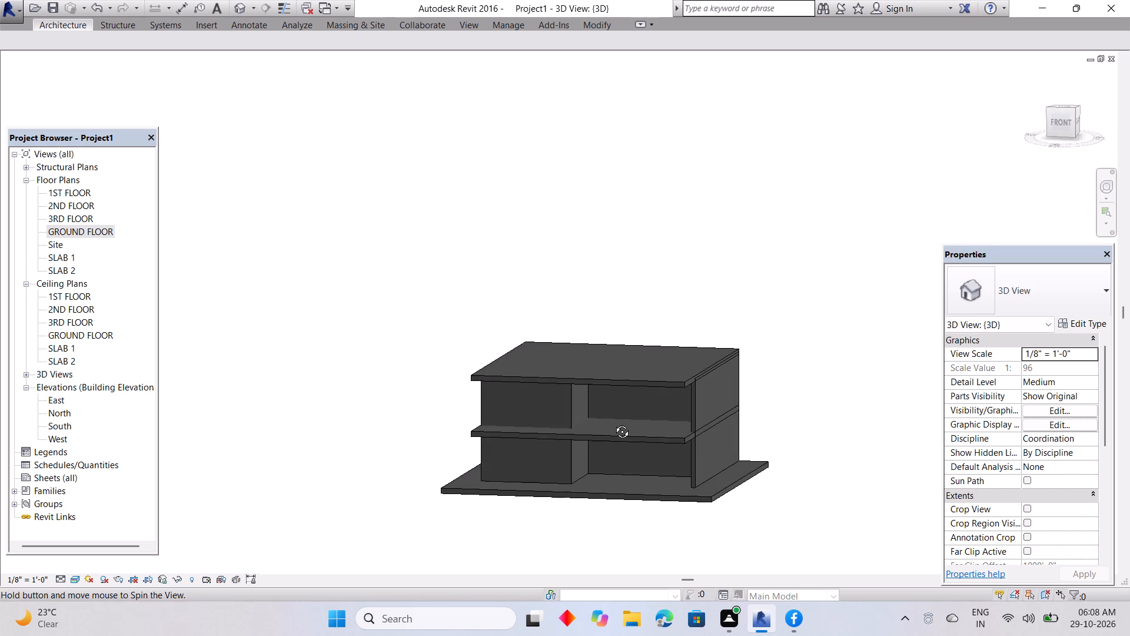
middle_click_drag(613, 423, 606, 421, "shift")
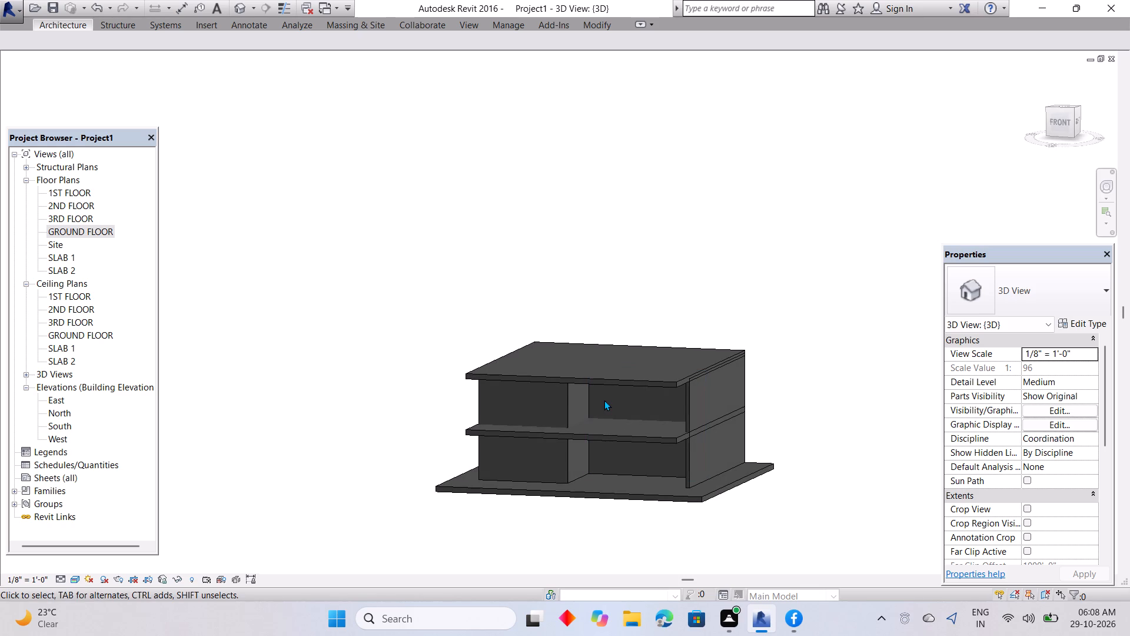
left_click(601, 393)
middle_click_drag(666, 398, 683, 399)
middle_click_drag(680, 400, 743, 403, "shift")
scroll(641, 401, "up", 3)
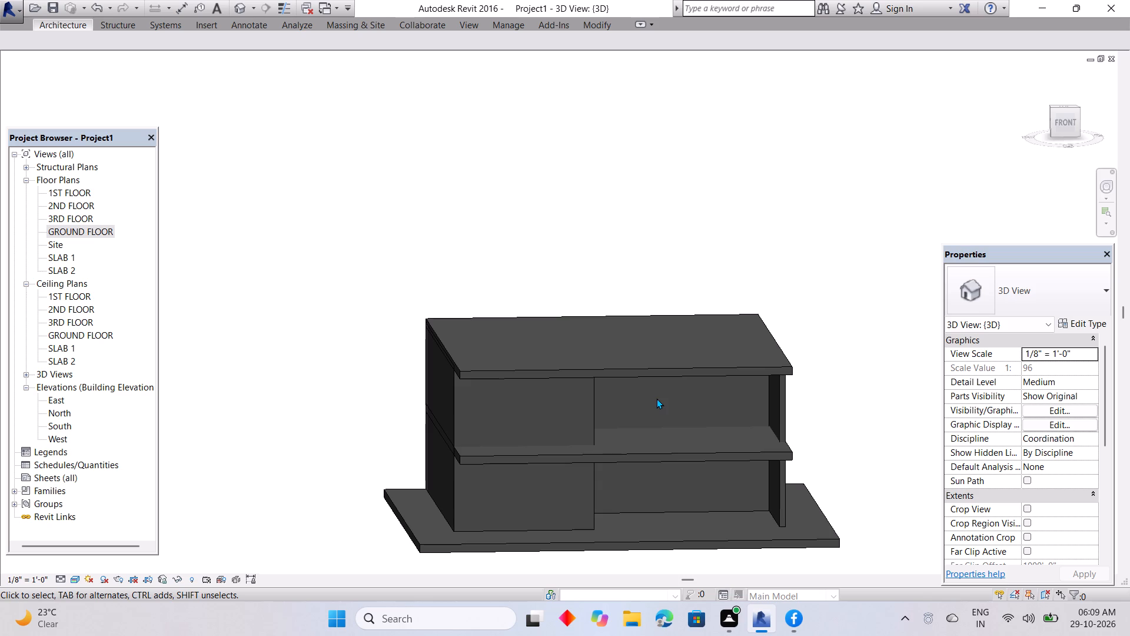
right_click(656, 398)
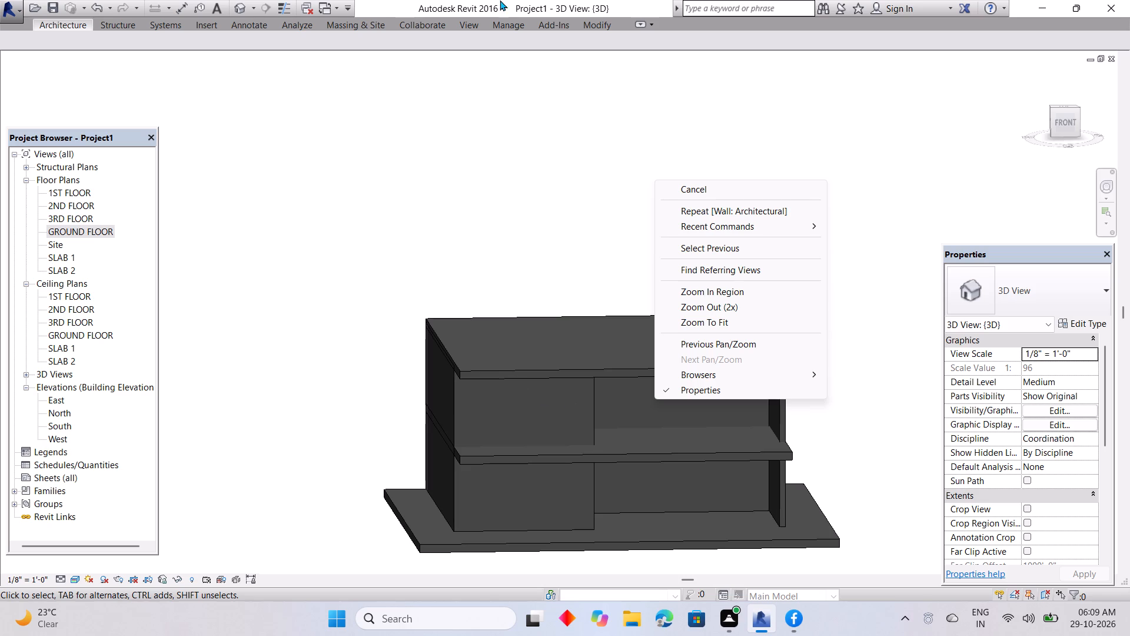
left_click(459, 256)
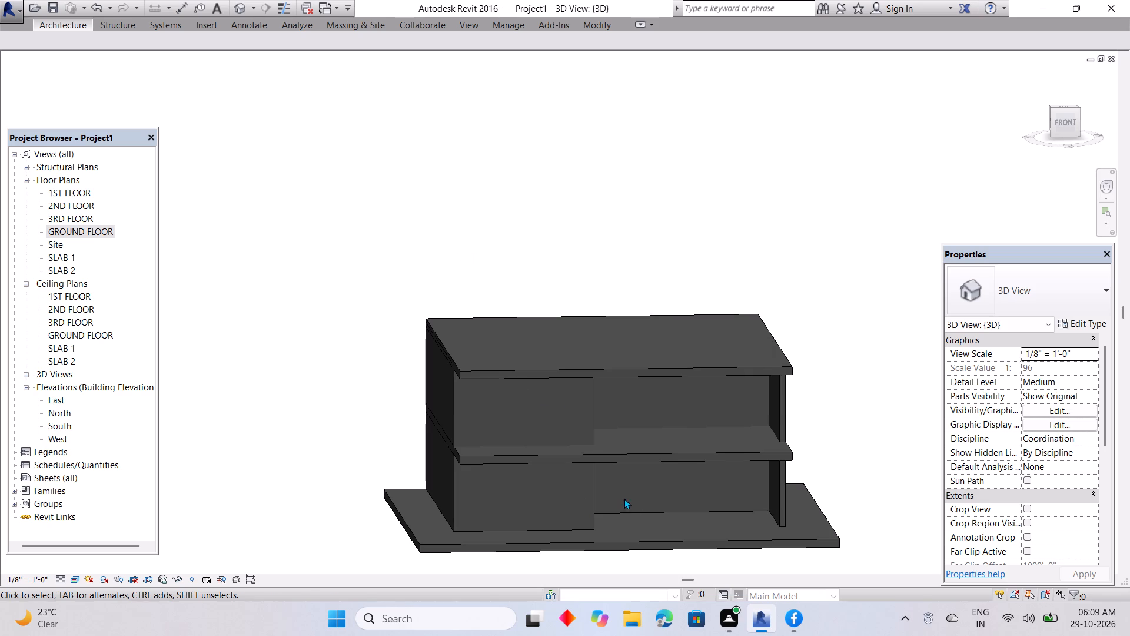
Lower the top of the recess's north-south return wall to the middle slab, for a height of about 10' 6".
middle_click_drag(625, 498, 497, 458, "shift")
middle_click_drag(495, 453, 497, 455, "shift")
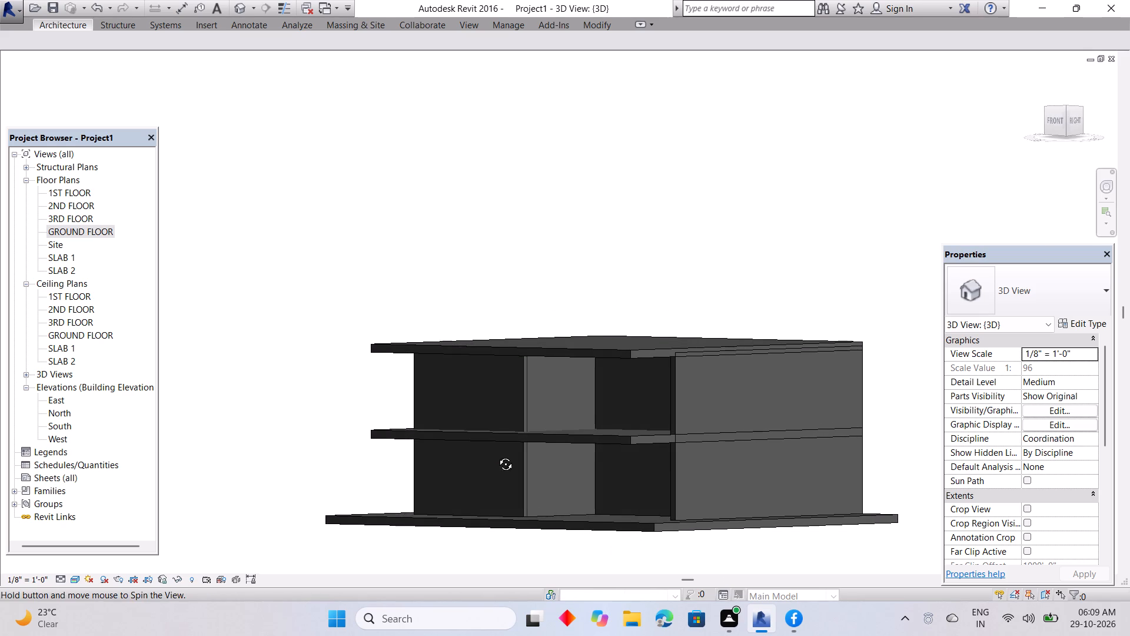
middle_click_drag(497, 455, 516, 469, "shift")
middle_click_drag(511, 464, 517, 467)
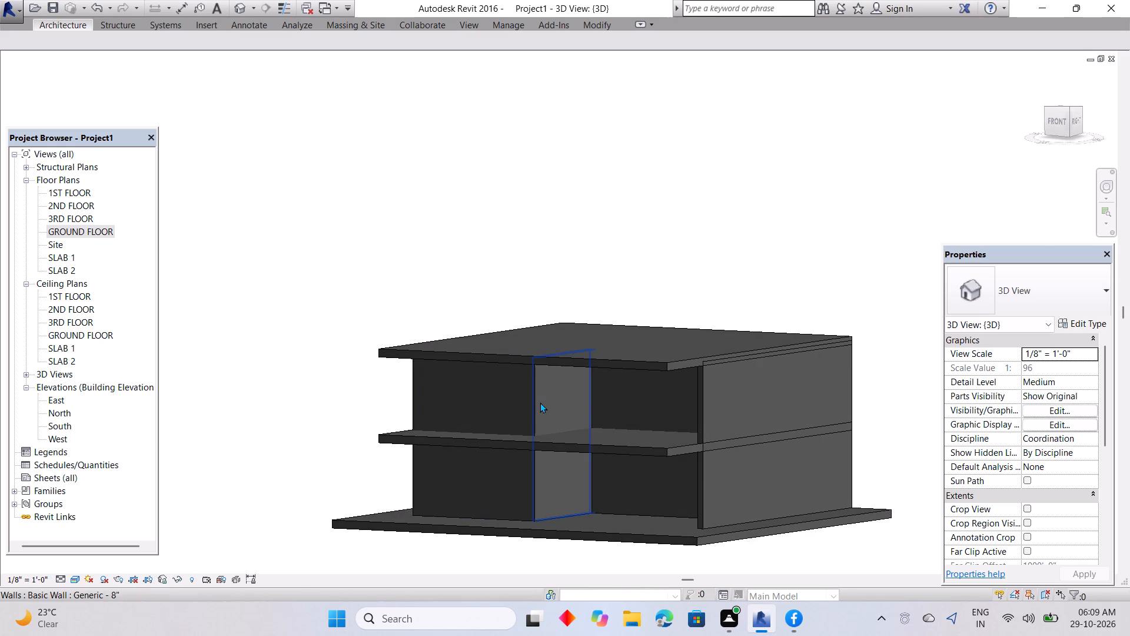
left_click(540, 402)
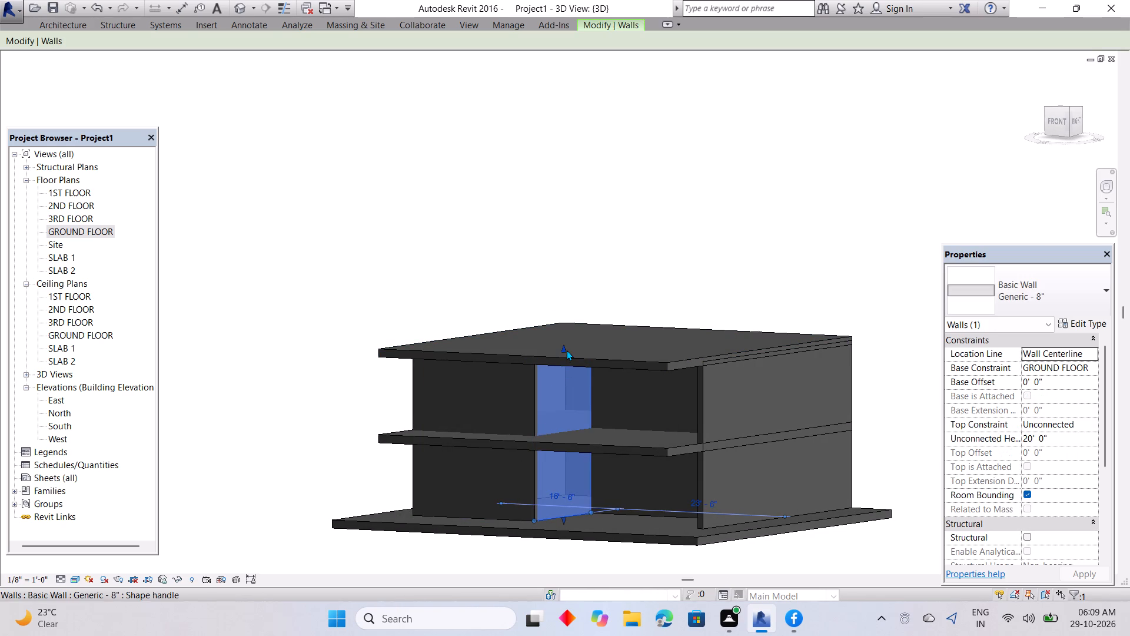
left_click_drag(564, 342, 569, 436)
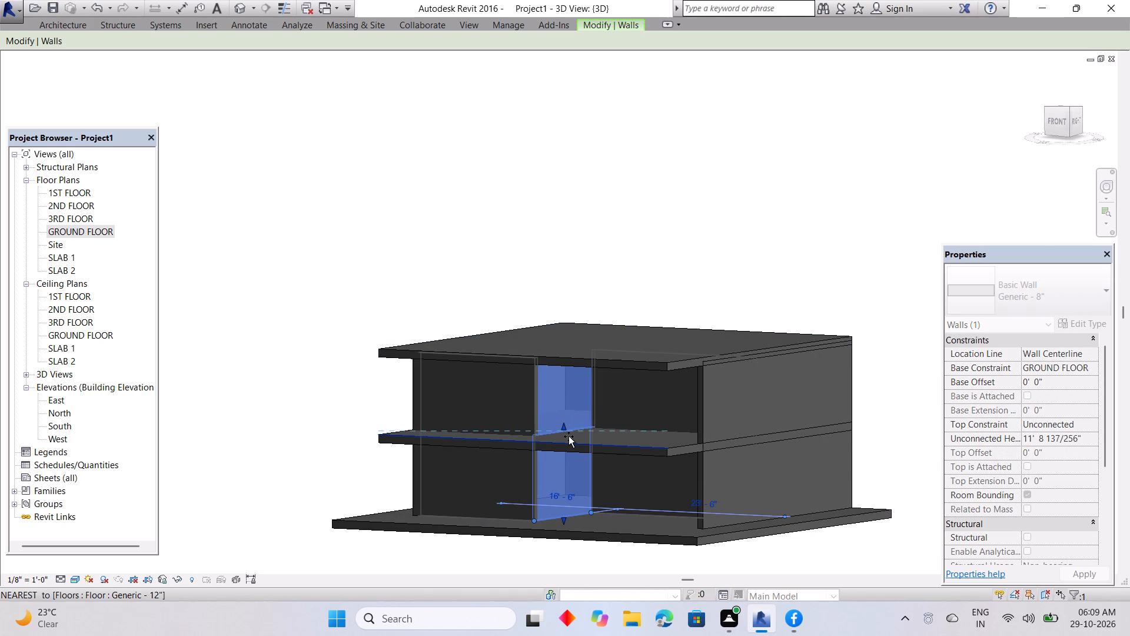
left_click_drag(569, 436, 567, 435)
Set the unconnected height of the front wall segment west of the recess to 10' 0".
middle_click_drag(635, 478, 731, 488, "shift")
left_click(539, 385)
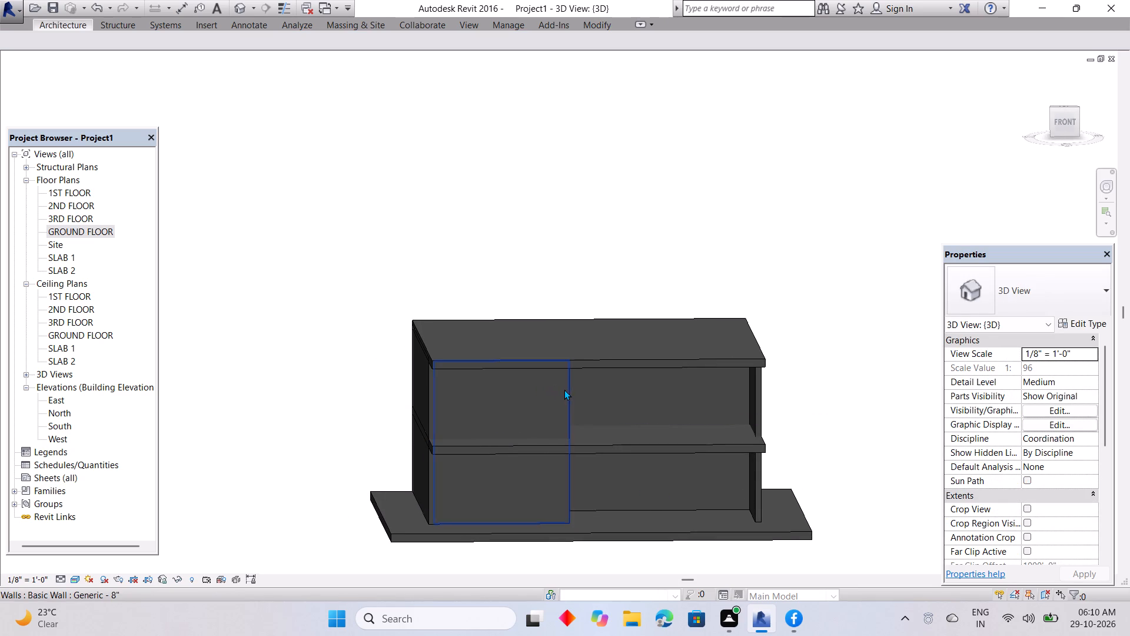
left_click(566, 389)
left_click(1034, 436)
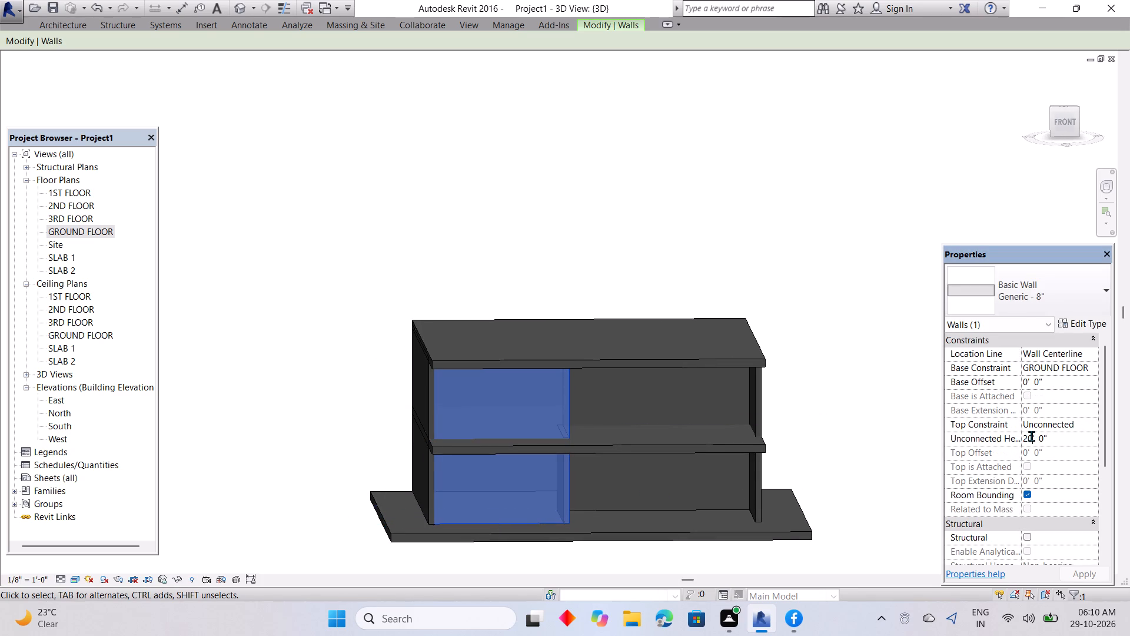
left_click_drag(1031, 438, 1025, 439)
left_click(1027, 439)
key("BackSpace")
key("1")
key("Return")
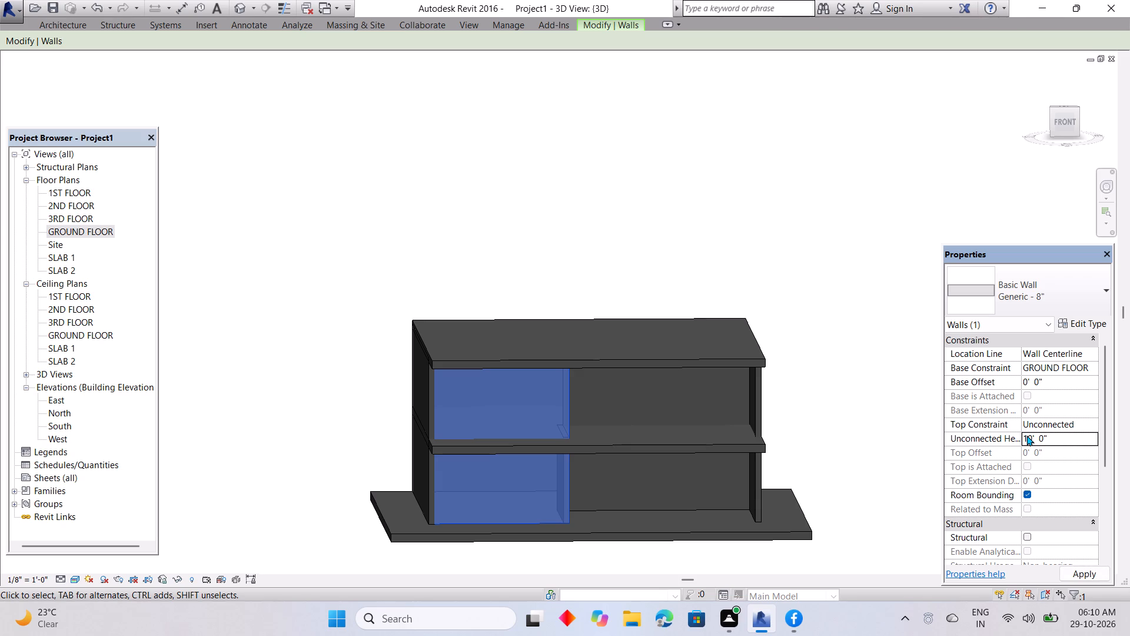
left_click(891, 435)
Set the unconnected height of the recess's north-south return wall to 10' 0".
middle_click_drag(878, 432, 837, 446, "shift")
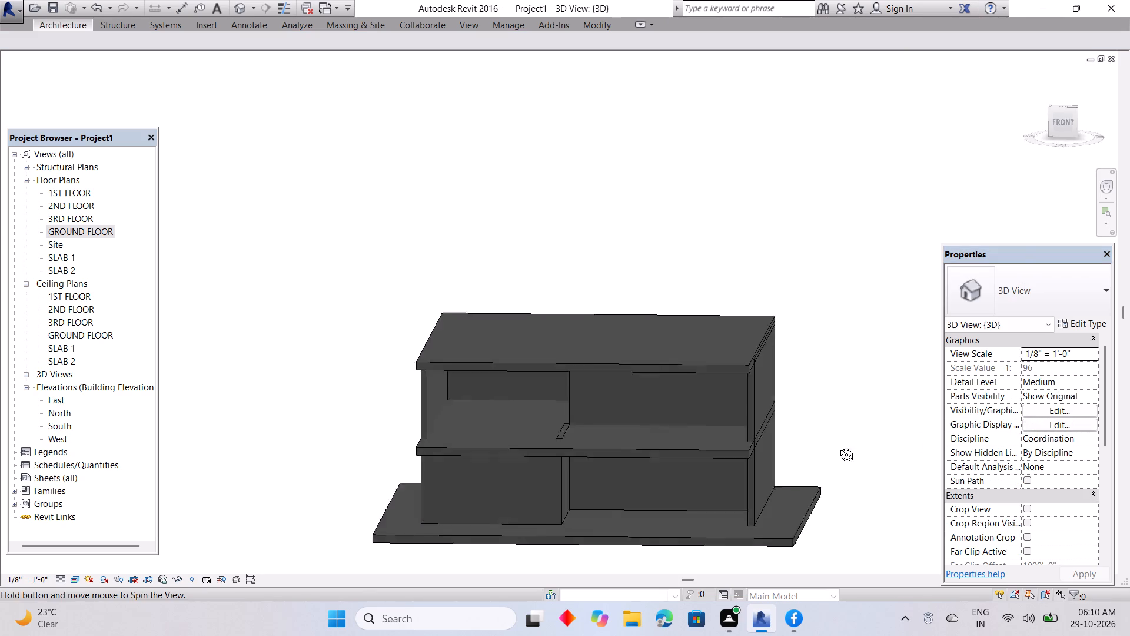
middle_click_drag(837, 446, 785, 457, "shift")
left_click(550, 435)
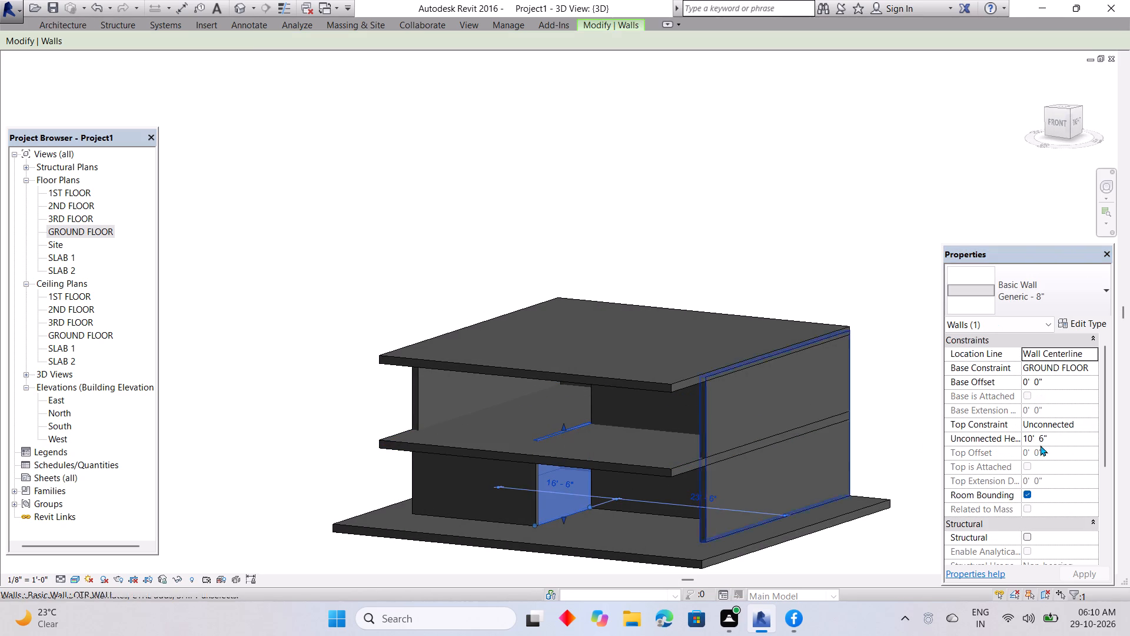
left_click(1035, 436)
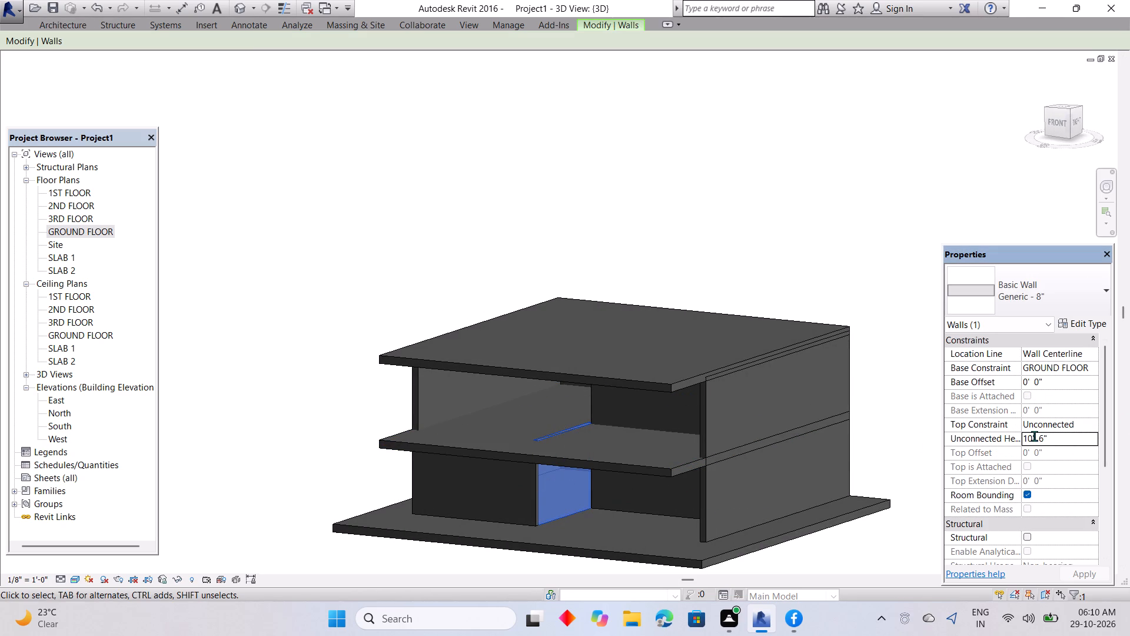
left_click_drag(1055, 438, 972, 461)
key("BackSpace")
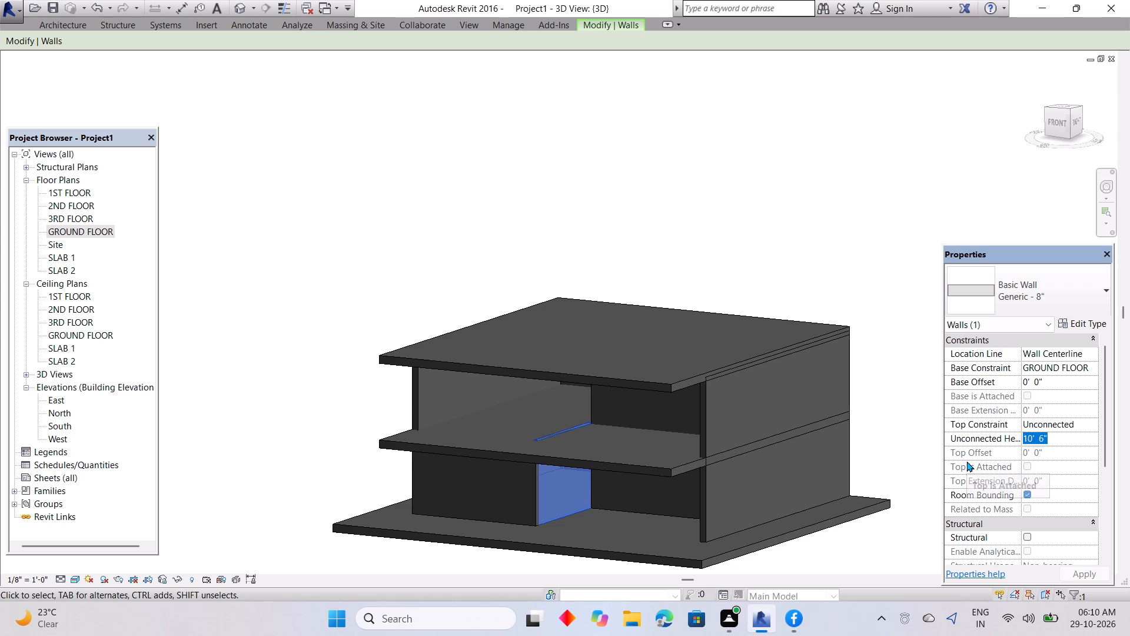
type("10")
key("Return")
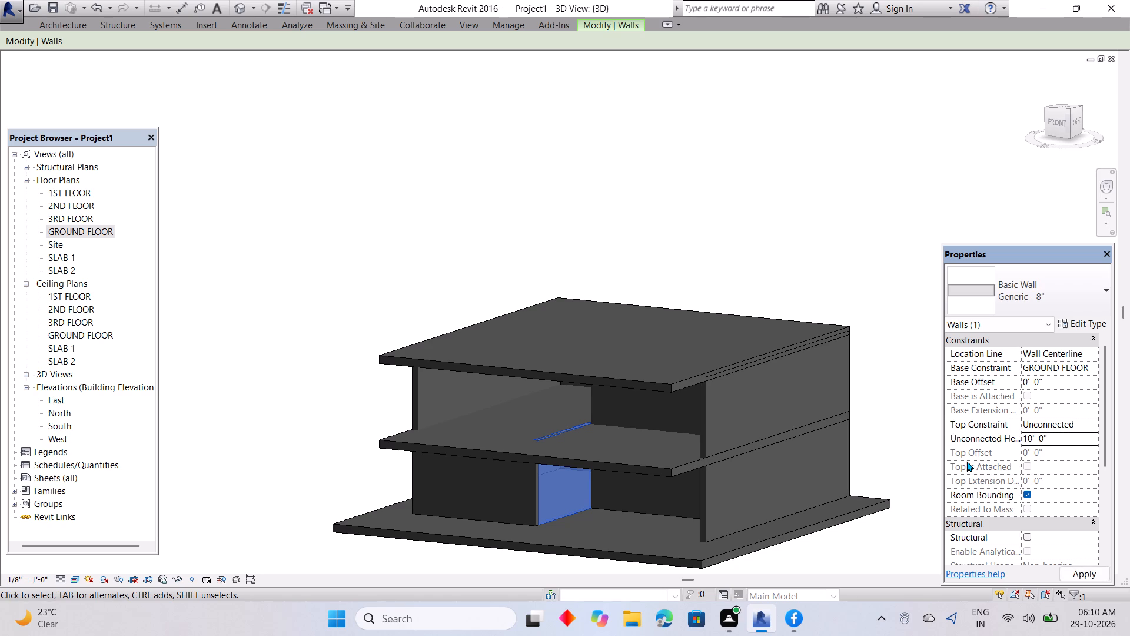
key("Escape")
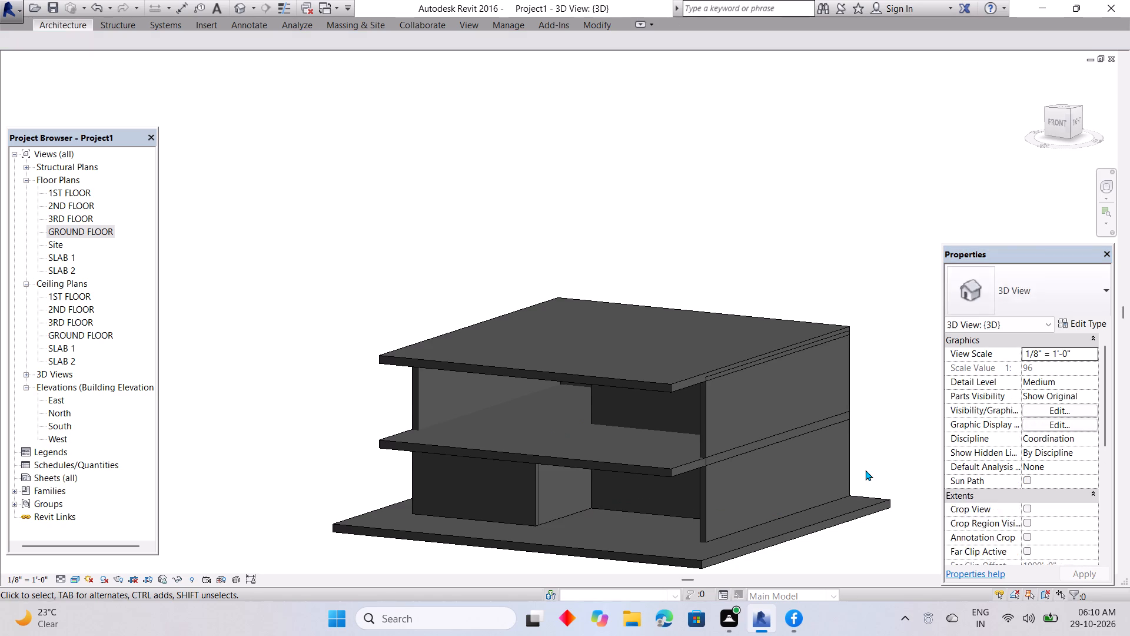
Delete the 20' high east-west wall at the back of the front recess.
middle_click_drag(581, 520, 714, 513, "shift")
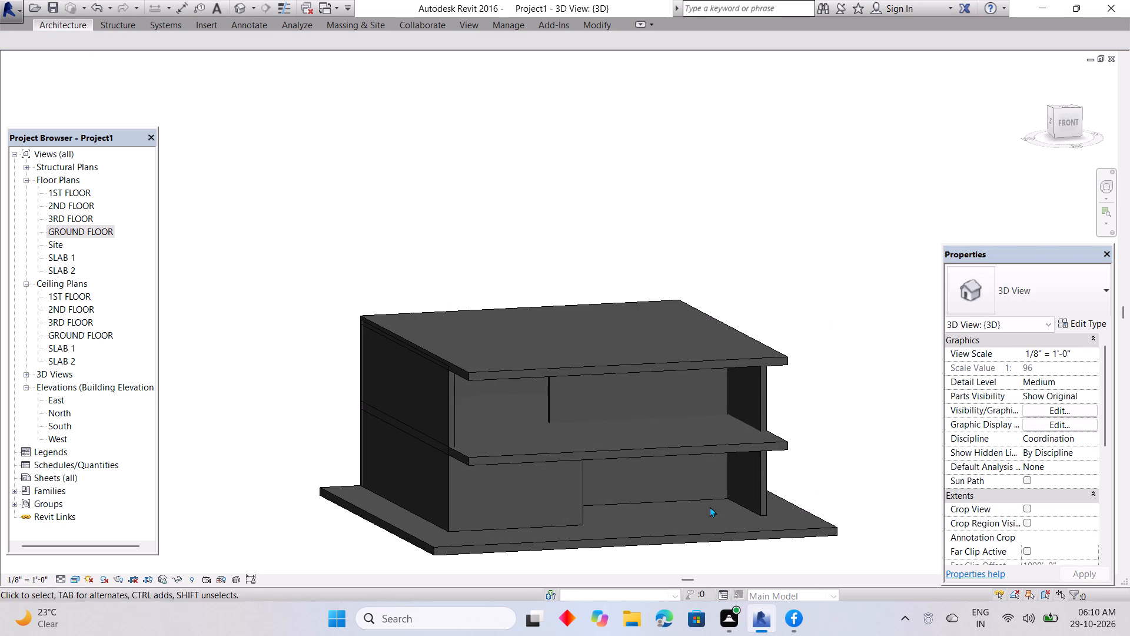
middle_click_drag(656, 499, 630, 504, "shift")
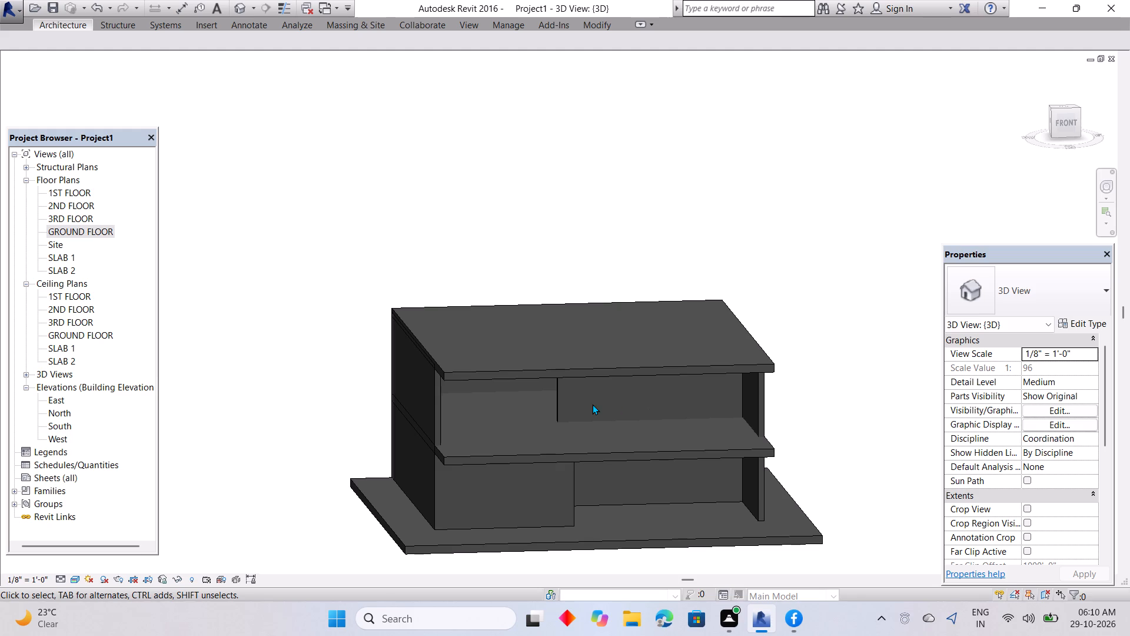
left_click(563, 393)
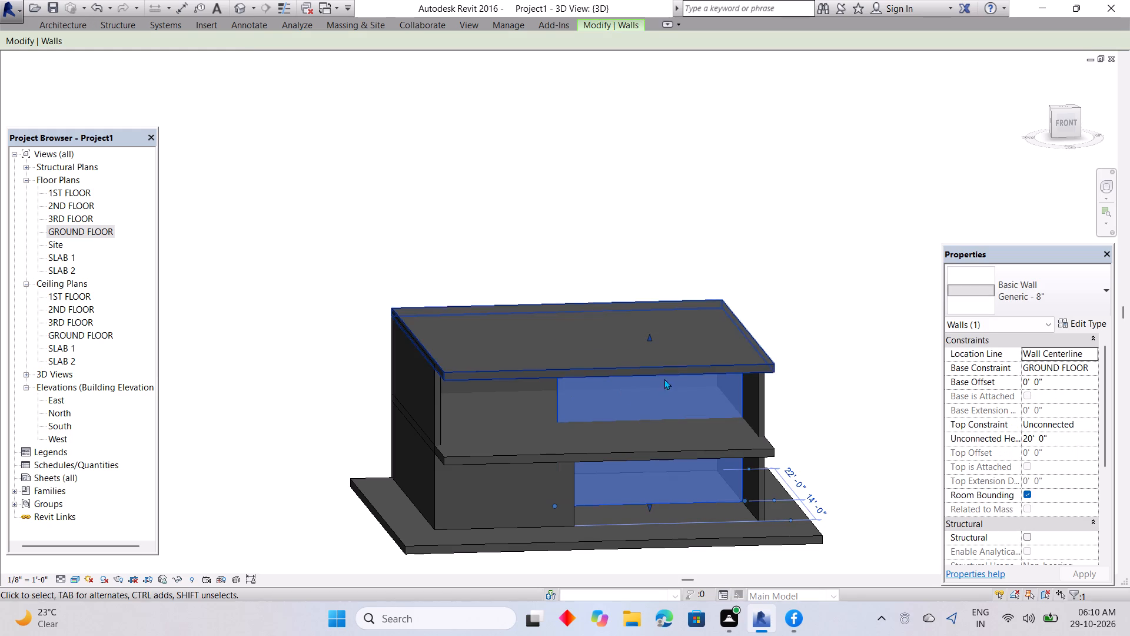
left_click_drag(560, 402, 478, 418)
key("Escape")
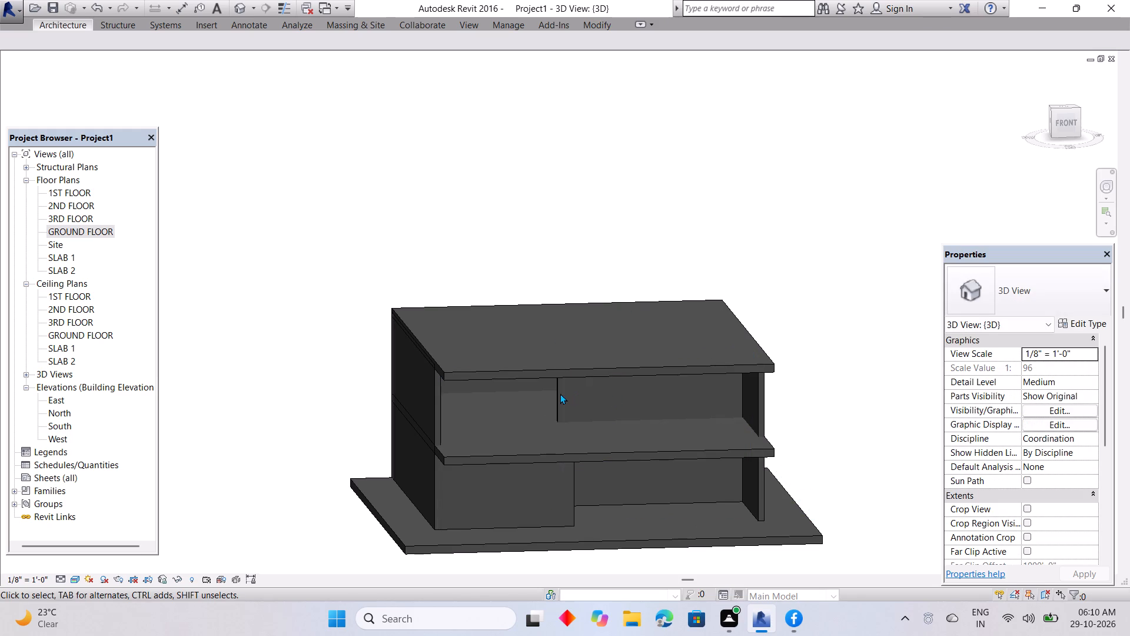
left_click(555, 393)
key("Delete")
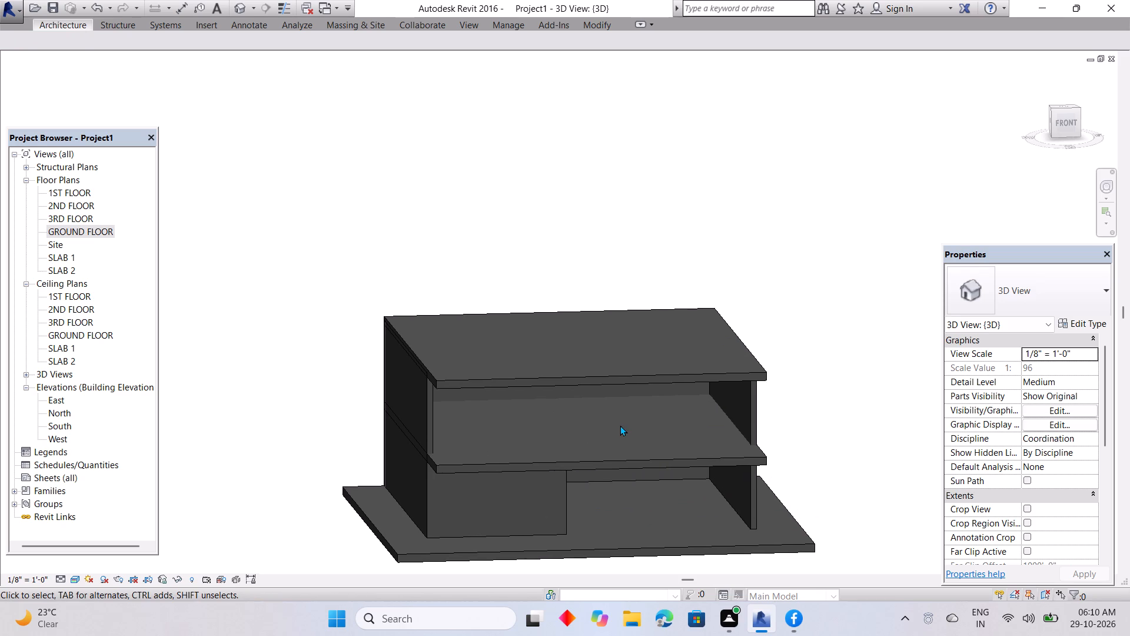
Set the 3D view's visual style to Hidden Line.
left_click(76, 575)
left_click(98, 503)
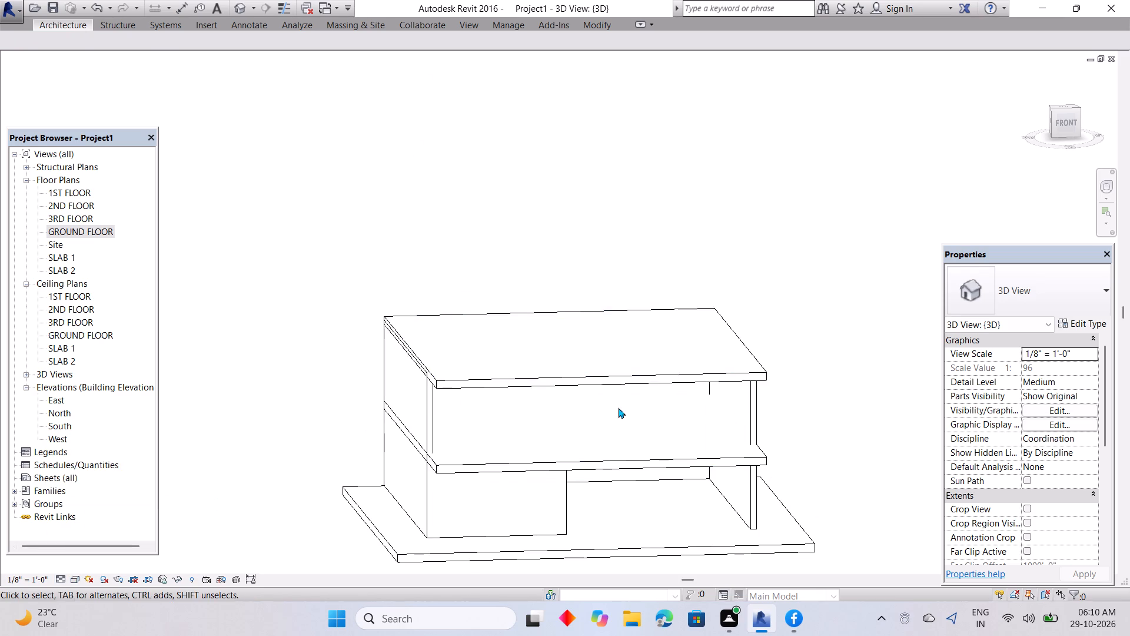
Open the 1ST FLOOR floor plan and start the Wall command with the Generic - 8" type.
middle_click_drag(636, 415, 603, 461, "shift")
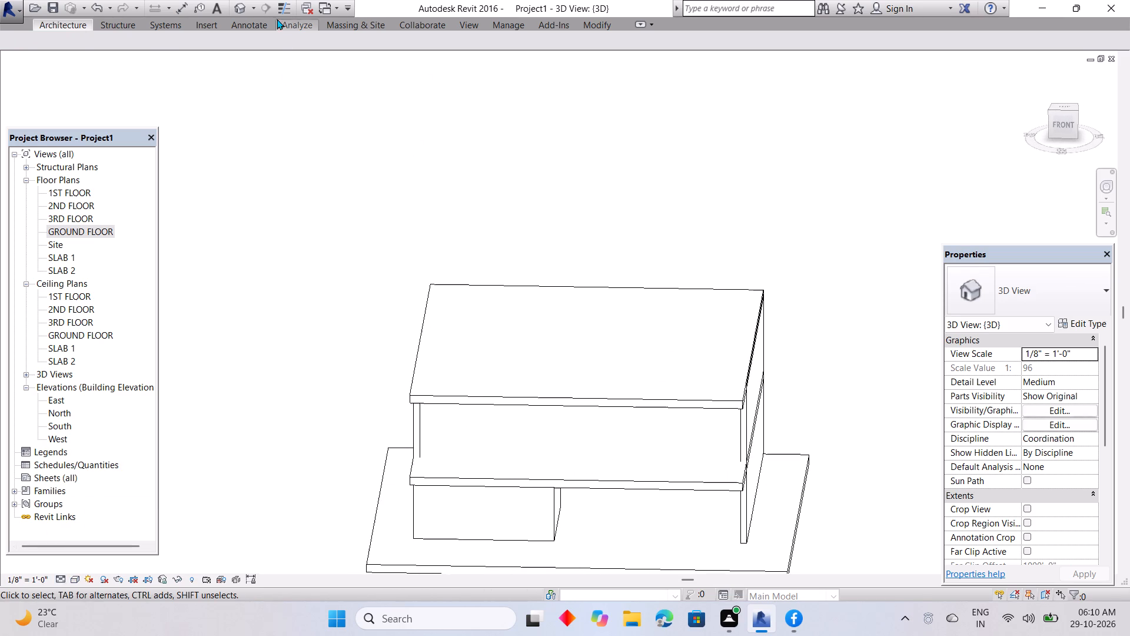
left_click(1065, 106)
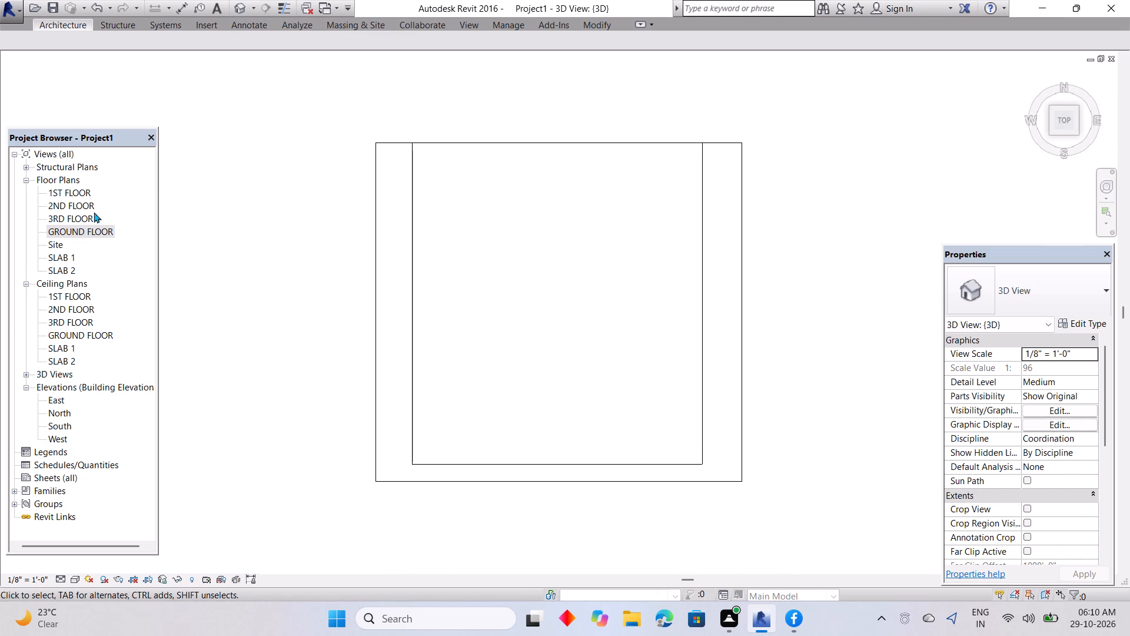
double_click(68, 200)
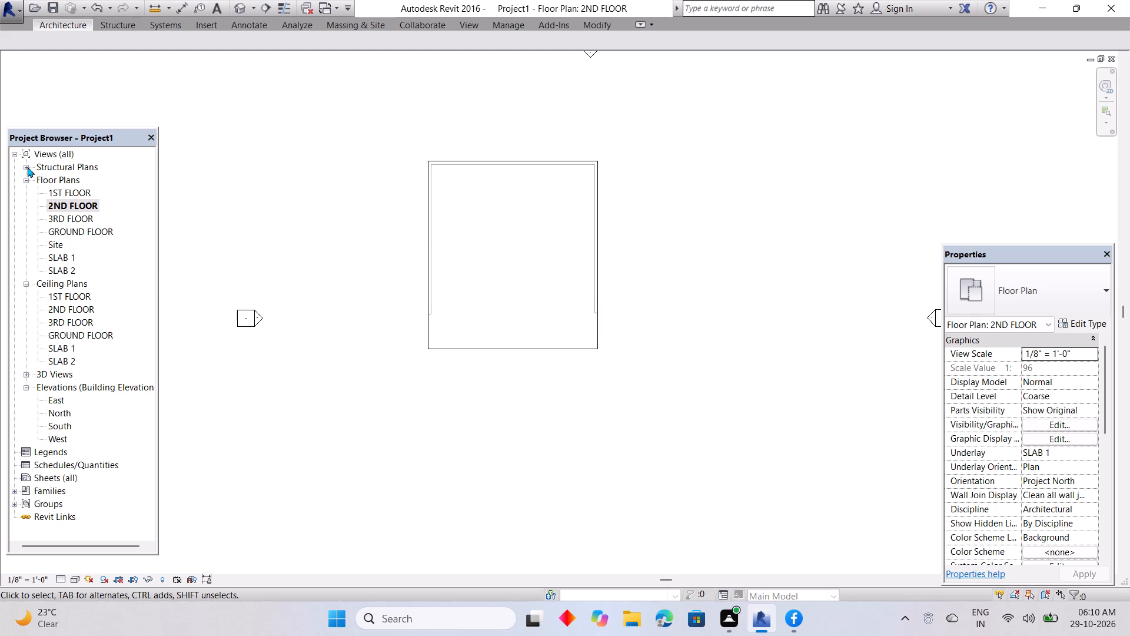
double_click(87, 190)
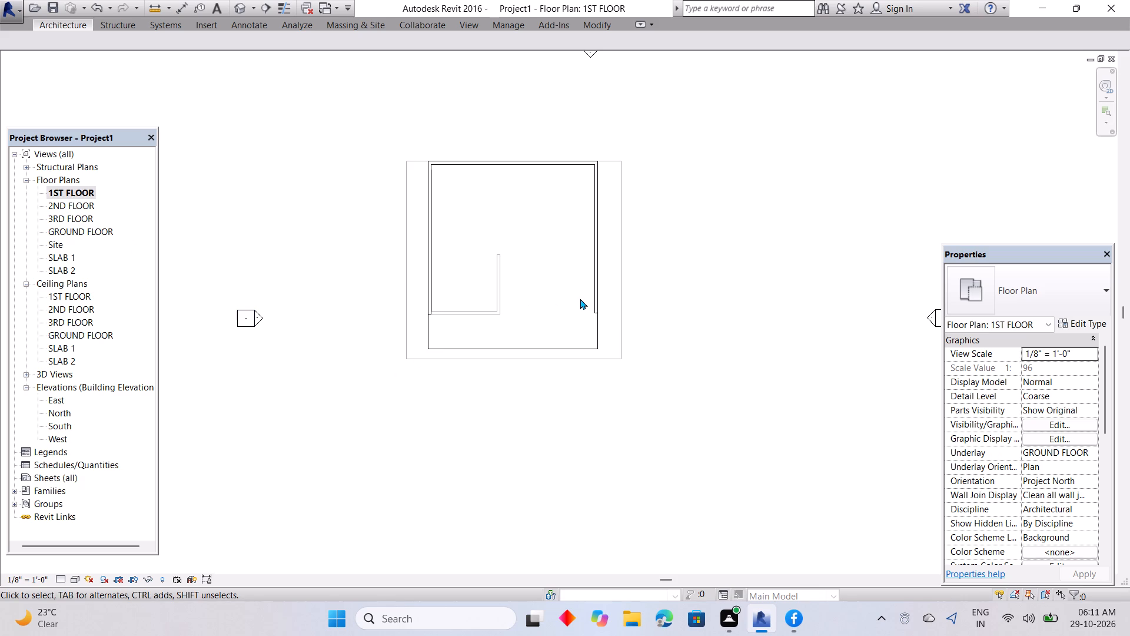
type("W")
key("space")
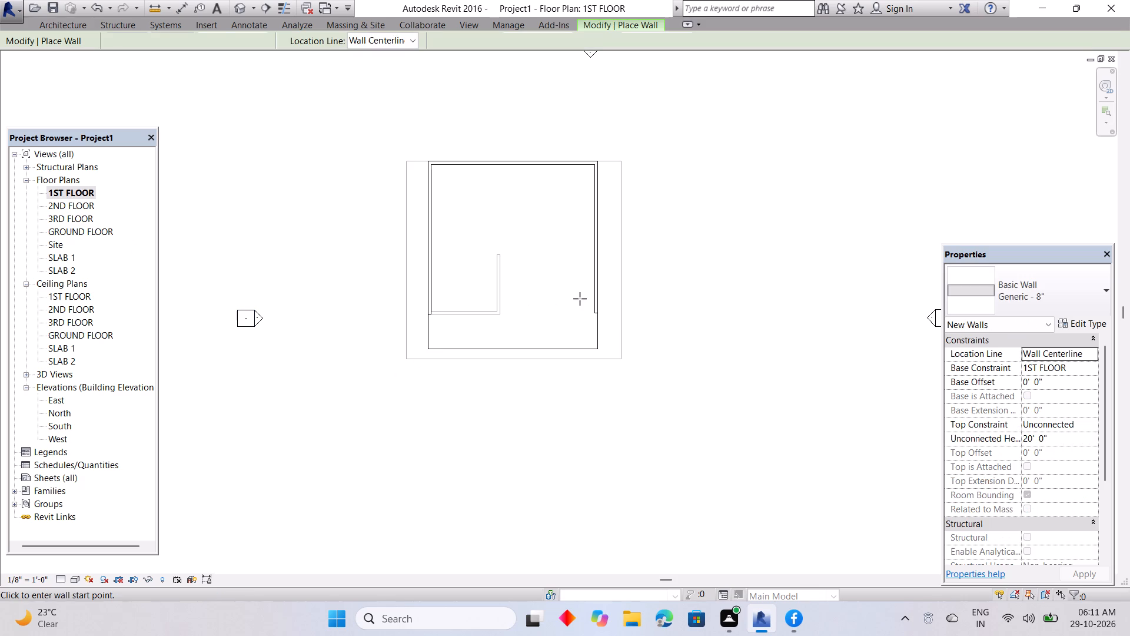
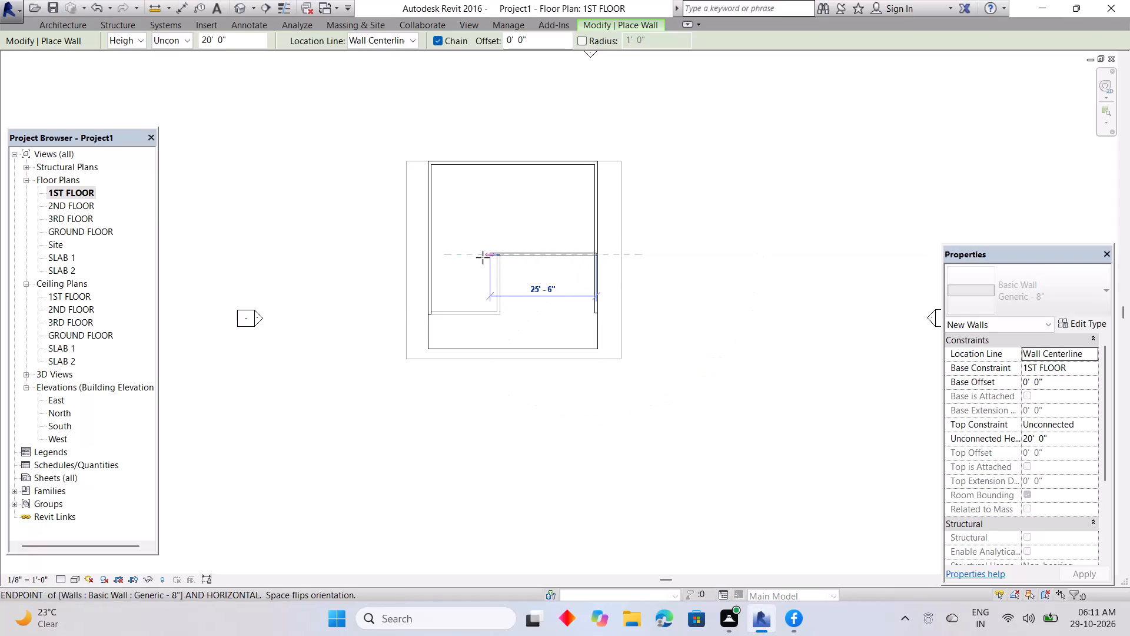
Complete the first-floor Generic - 8" east-west wall behind the front recess, ending it at the west outer wall.
left_click(436, 257)
key("Escape")
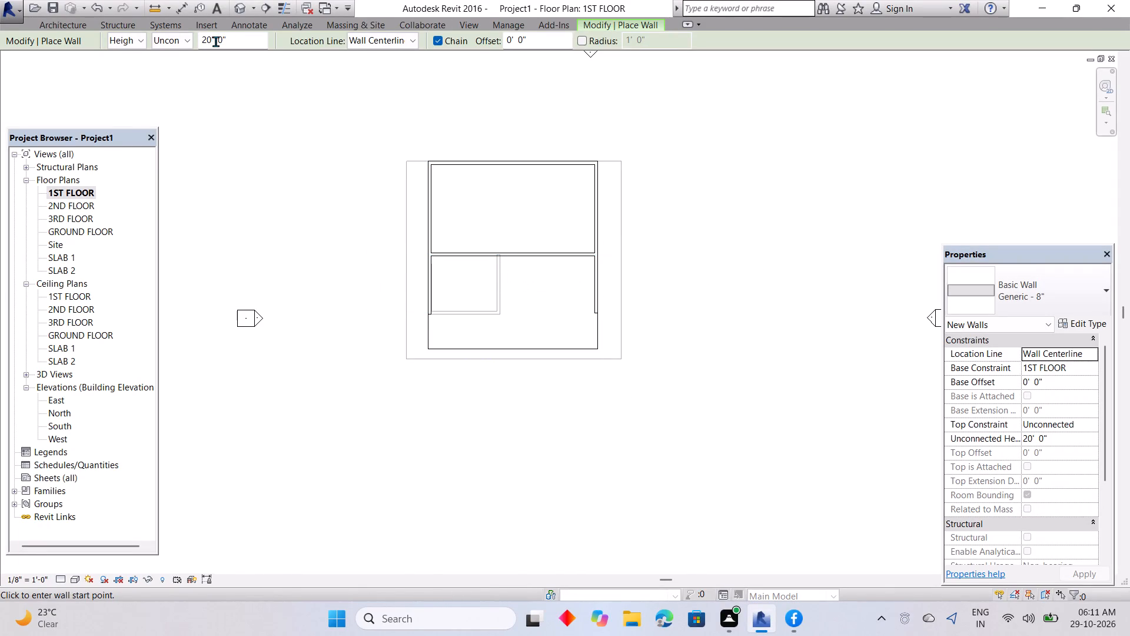
Set the height for new walls to 10' 0" and leave the Wall command.
left_click_drag(214, 45, 194, 45)
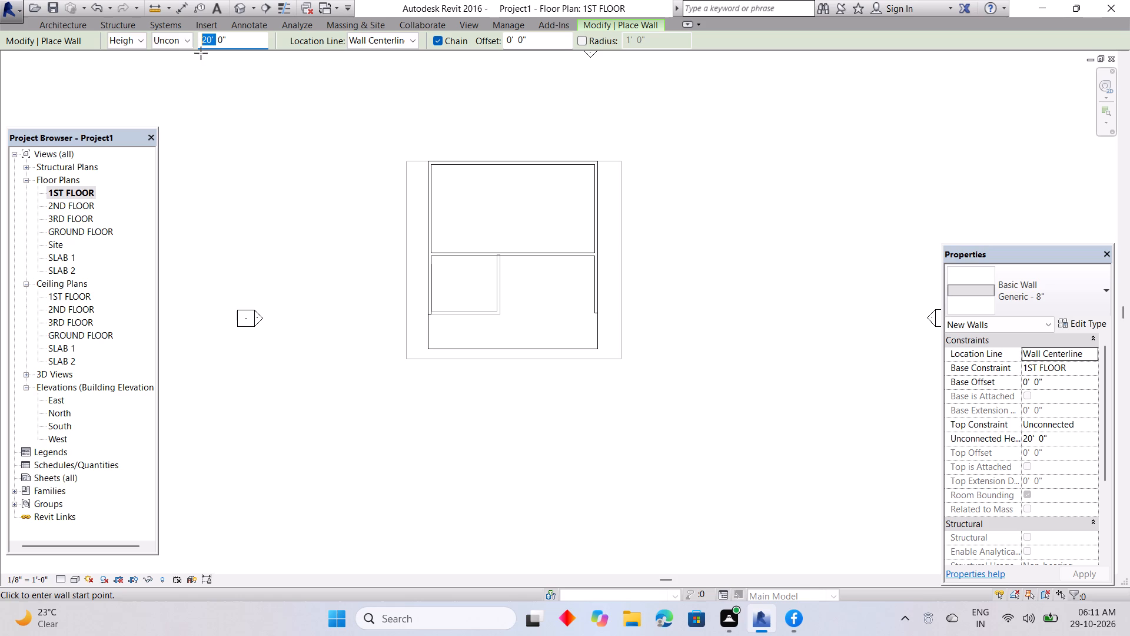
key("BackSpace")
type("10")
key("apostrophe")
key("Escape")
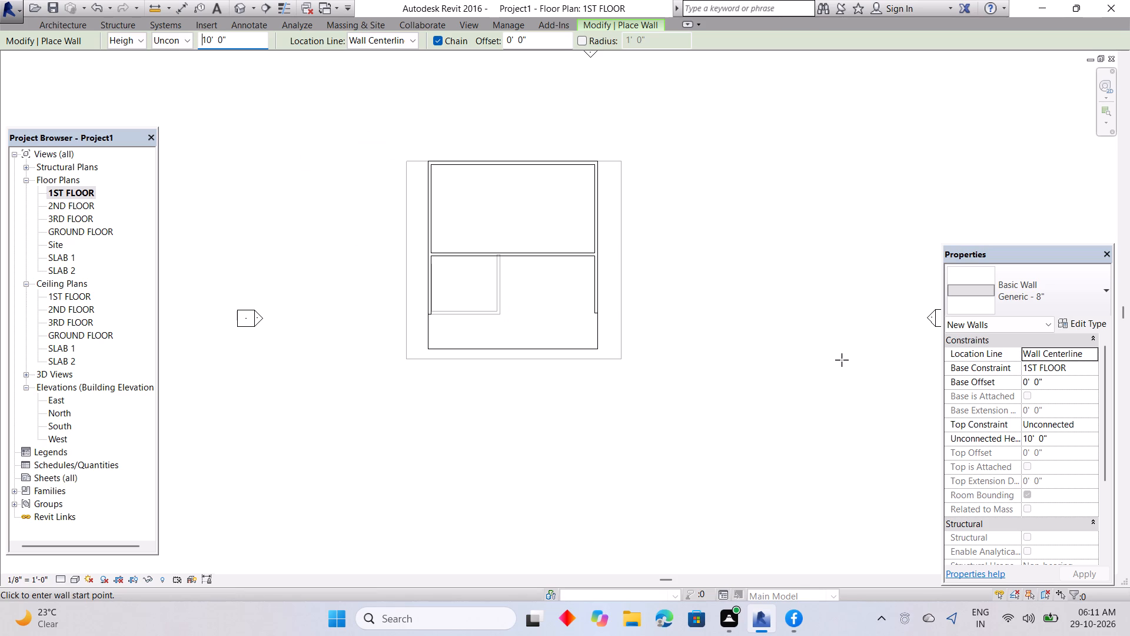
key("Escape")
key("Escape")
key("Escape")
key("Escape")
key("Escape")
key("Escape")
key("Escape")
key("Escape")
key("Escape")
key("Escape")
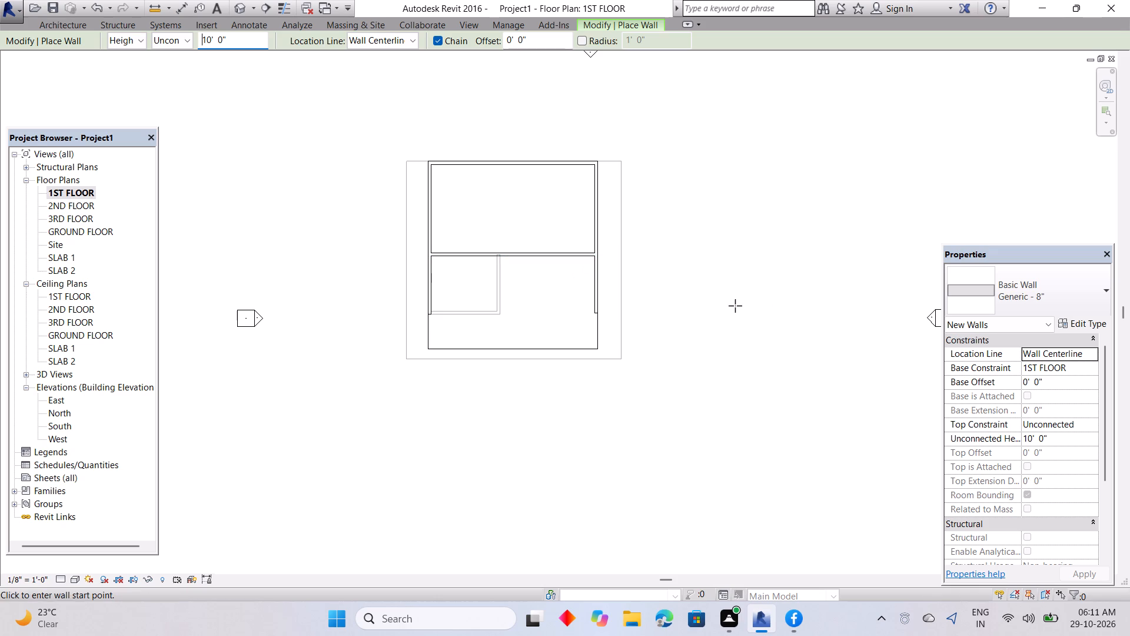
left_click(735, 306)
key("Escape")
key("Escape")
Set the unconnected height of the new first-floor east-west wall to 10' 0".
left_click(569, 255)
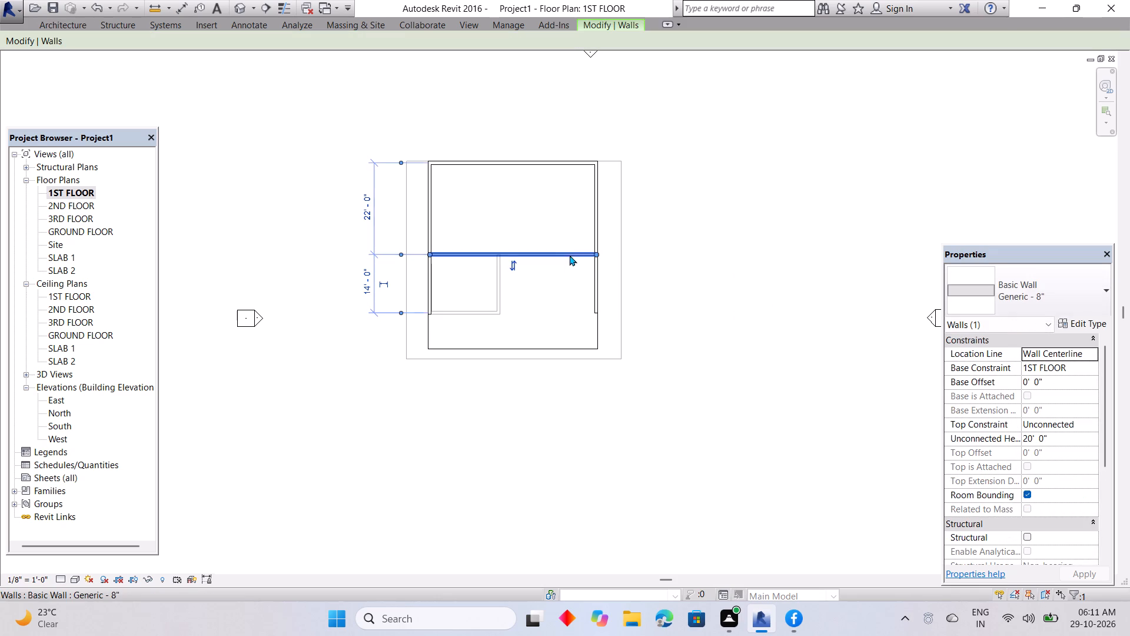
left_click(1032, 440)
left_click_drag(1032, 440, 1022, 442)
key("BackSpace")
type("10")
key("Return")
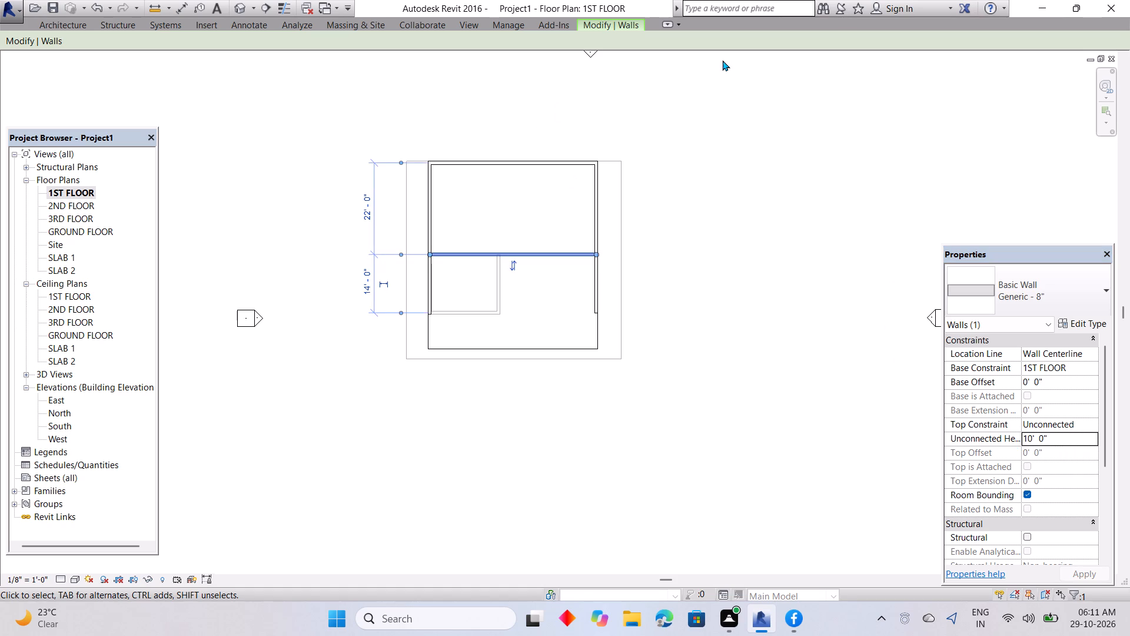
key("Escape")
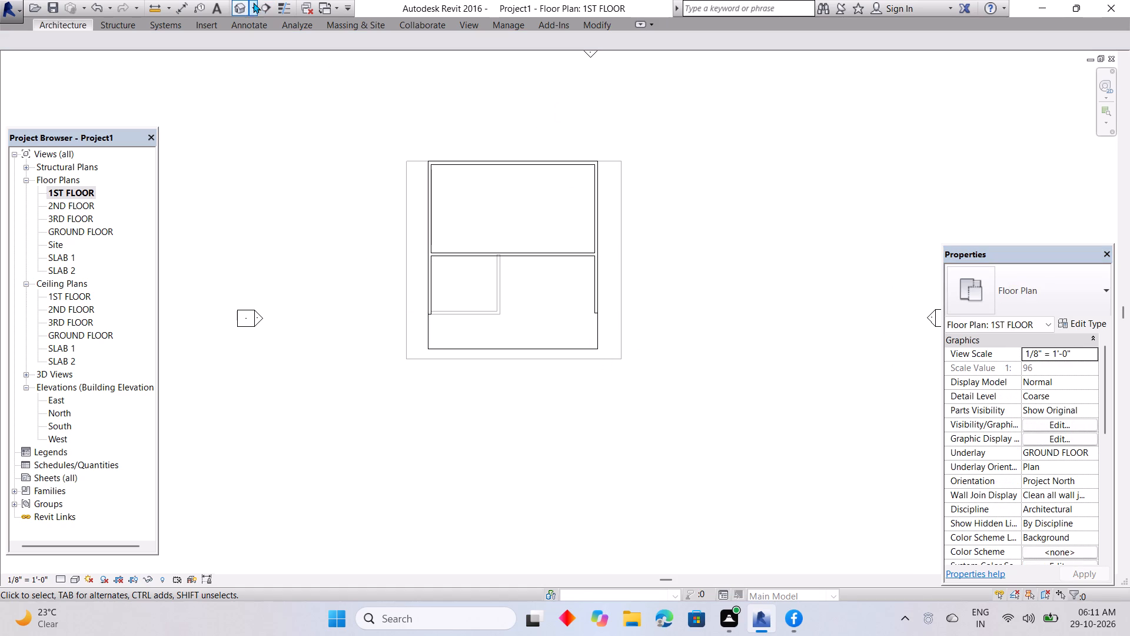
Examine the first-floor wall and front recess in the 3D view with the Realistic visual style.
left_click(244, 8)
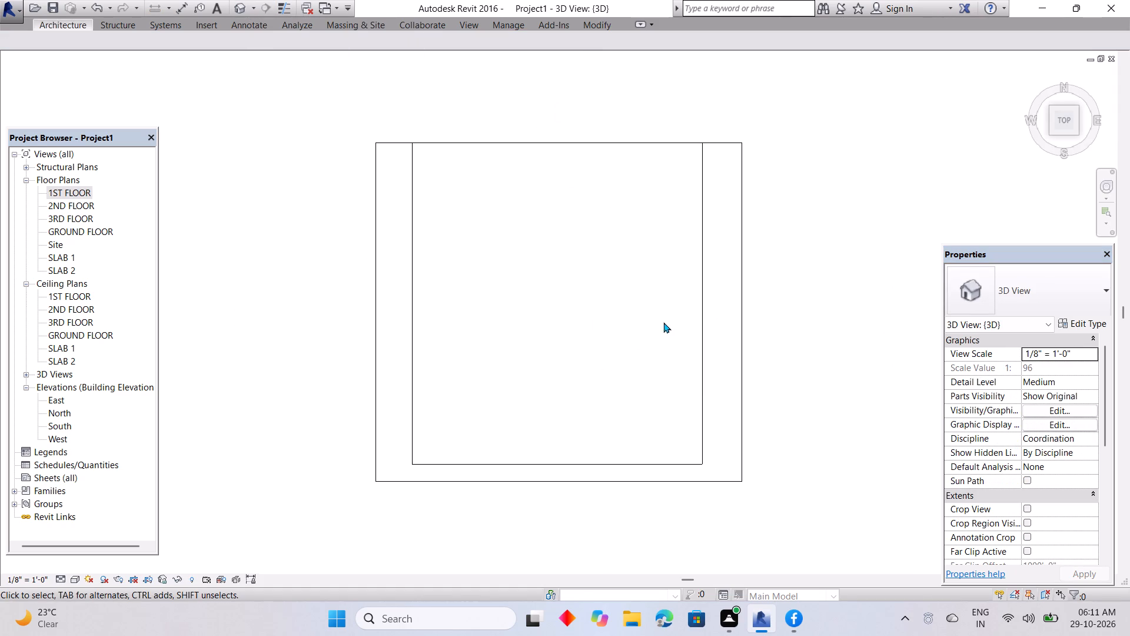
left_click(71, 578)
left_click(102, 547)
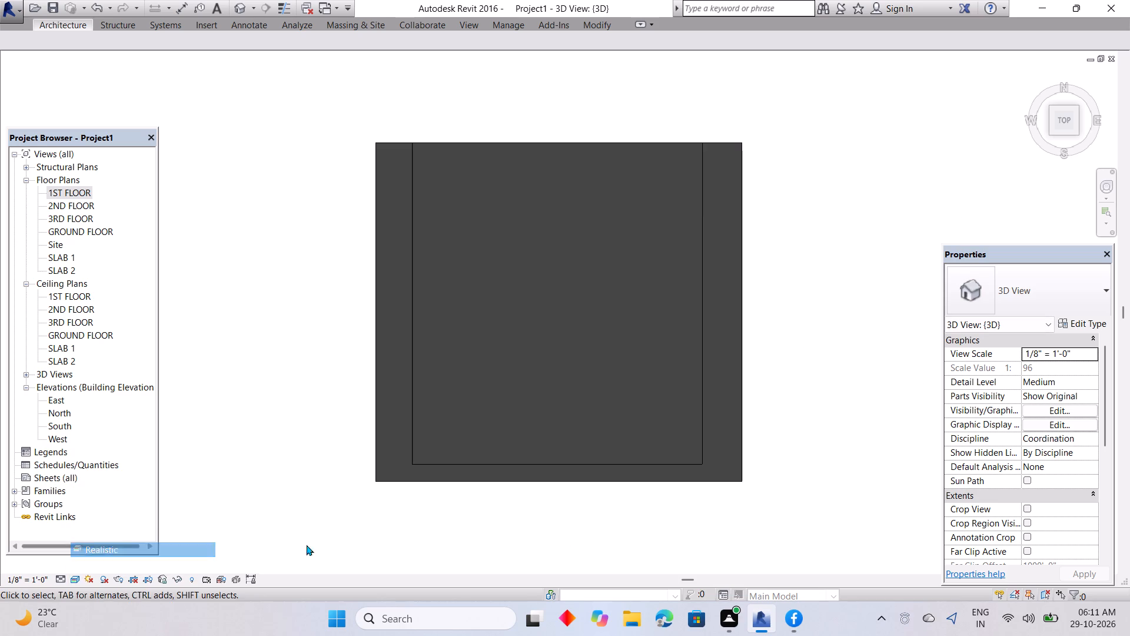
middle_click_drag(881, 562, 876, 315, "shift")
middle_click_drag(759, 489, 814, 224, "shift")
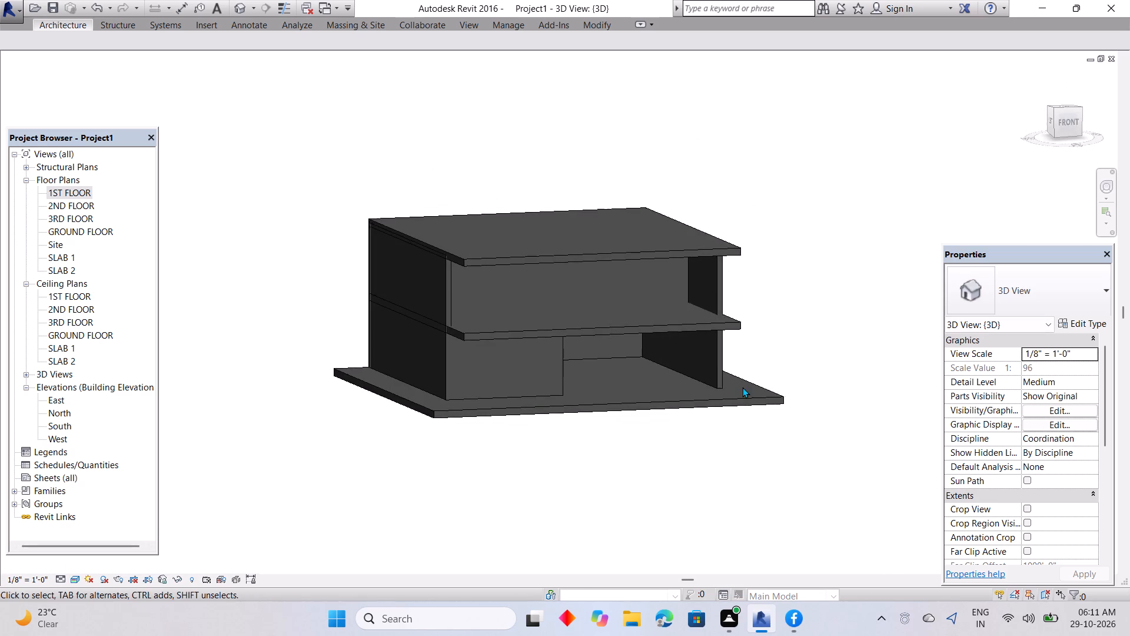
middle_click_drag(742, 389, 657, 389, "shift")
middle_click_drag(537, 344, 601, 349, "shift")
middle_click_drag(603, 347, 614, 251, "shift")
middle_click_drag(617, 260, 545, 273, "shift")
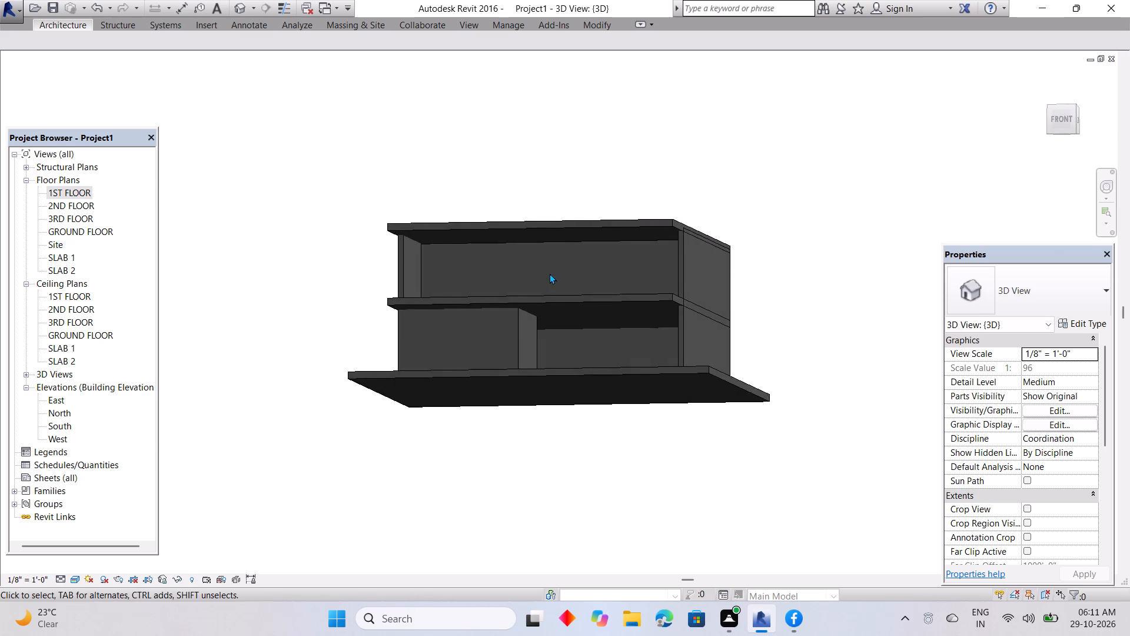
middle_click_drag(552, 274, 583, 389)
middle_click_drag(594, 393, 616, 461, "shift")
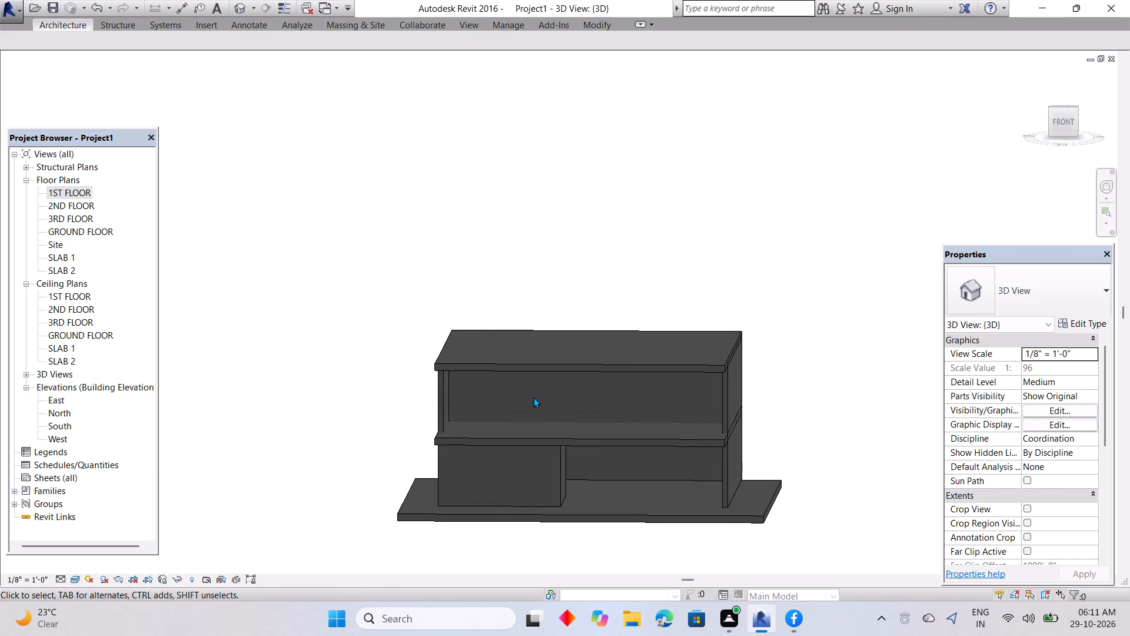
scroll(532, 400, "up", 1)
middle_click_drag(549, 426, 560, 418)
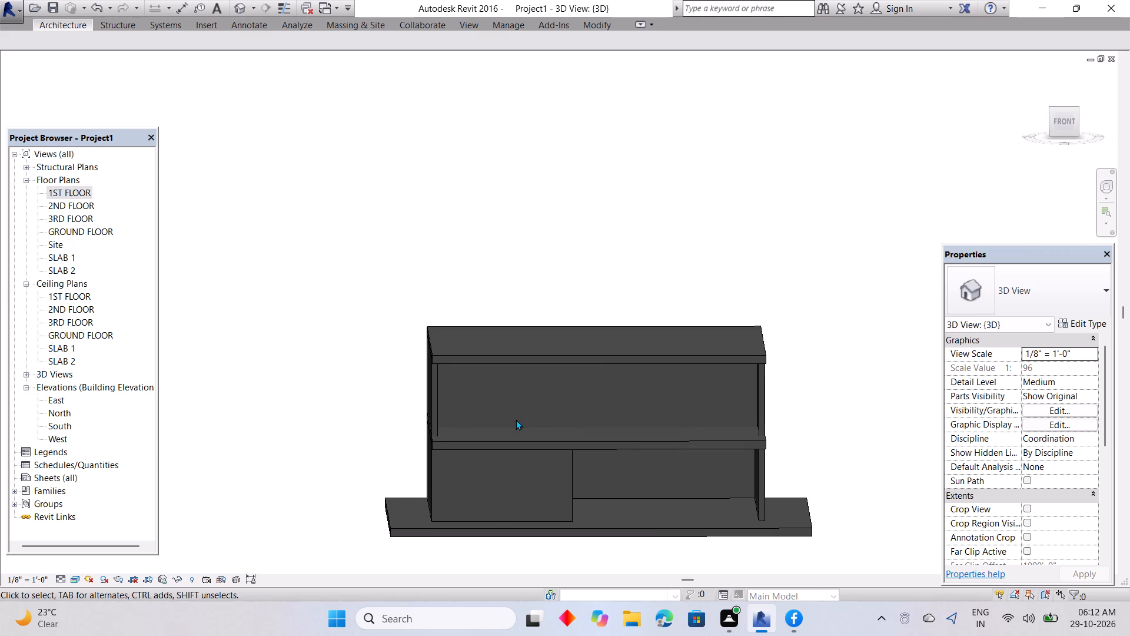
key("F6")
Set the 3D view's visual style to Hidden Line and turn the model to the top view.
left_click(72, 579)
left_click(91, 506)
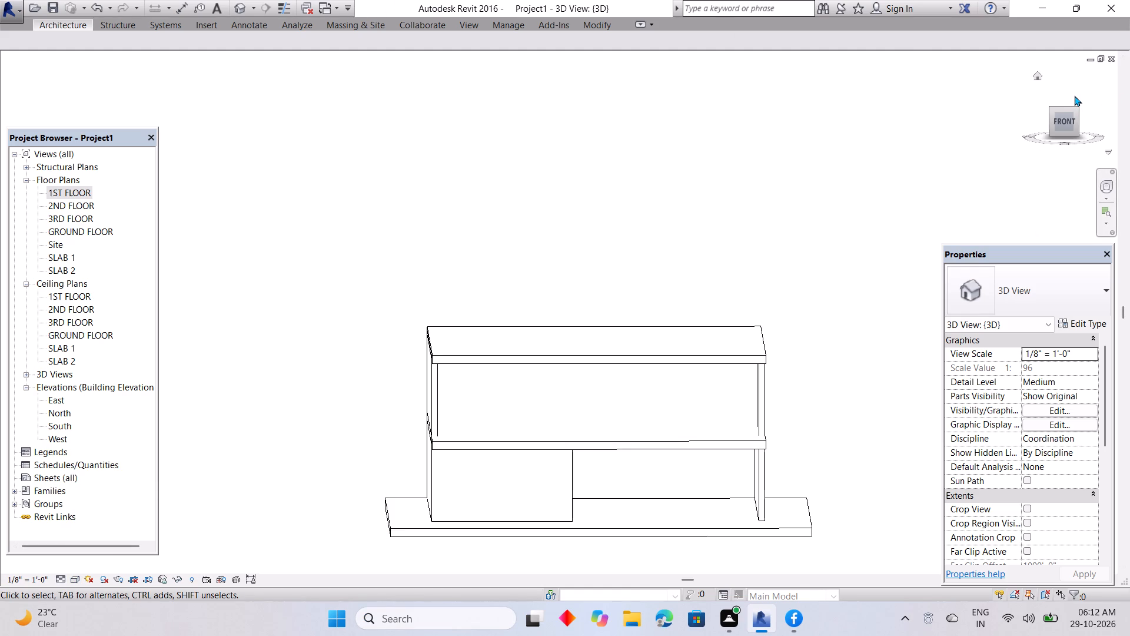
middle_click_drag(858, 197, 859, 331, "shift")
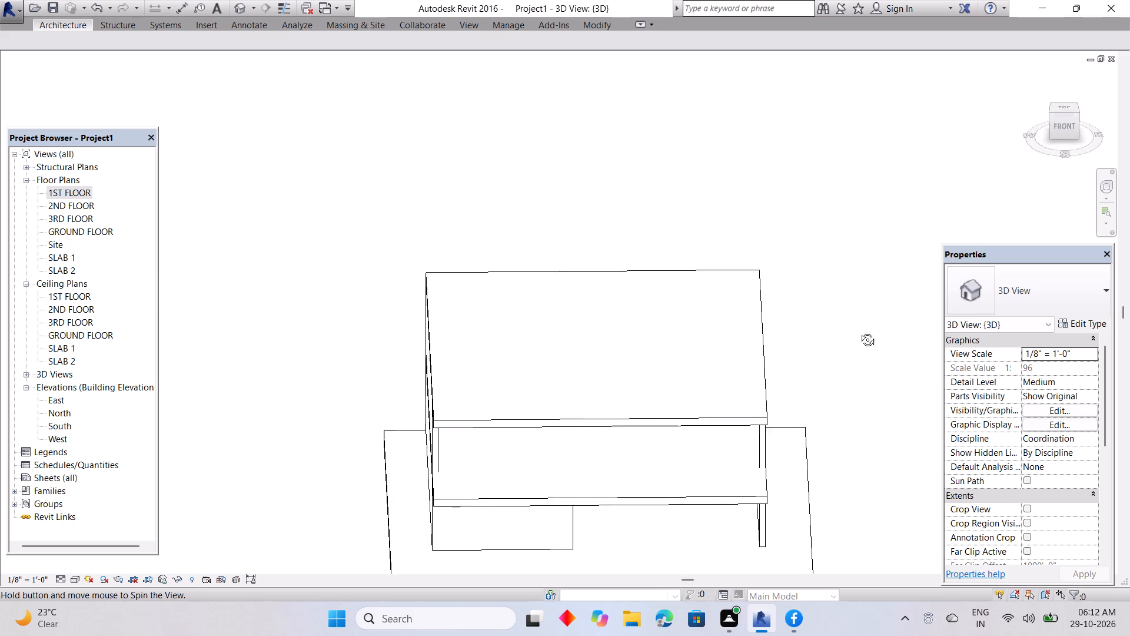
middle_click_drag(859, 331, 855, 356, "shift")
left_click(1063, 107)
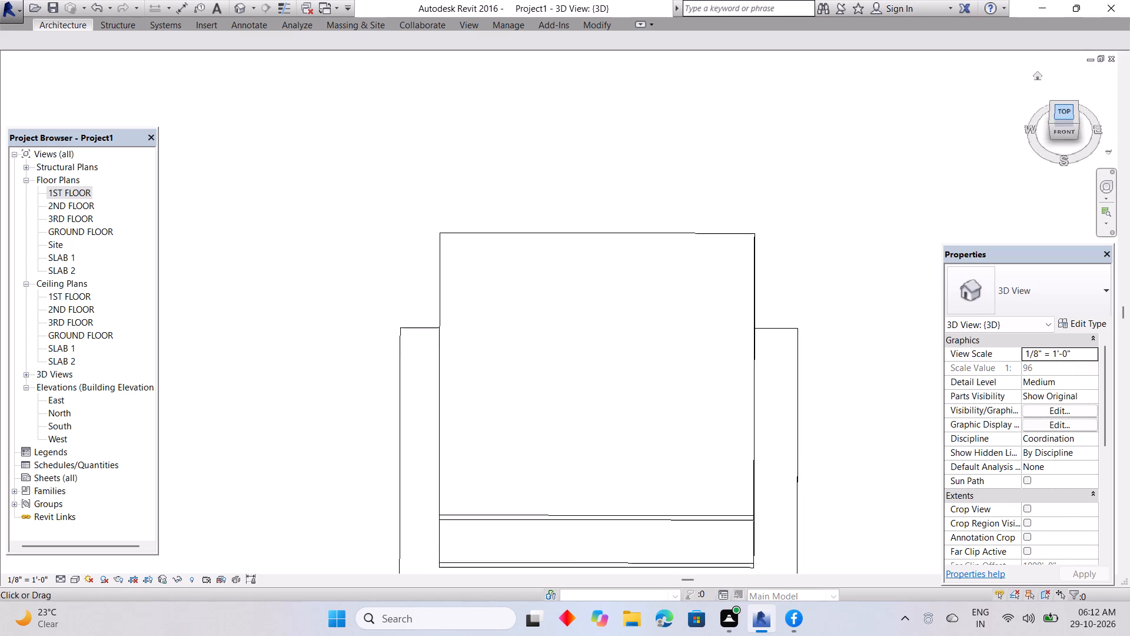
On the 1ST FLOOR plan, draw a 10' high Generic - 8" front wall about 15' long, eastward from the west outer wall's south end.
double_click(79, 188)
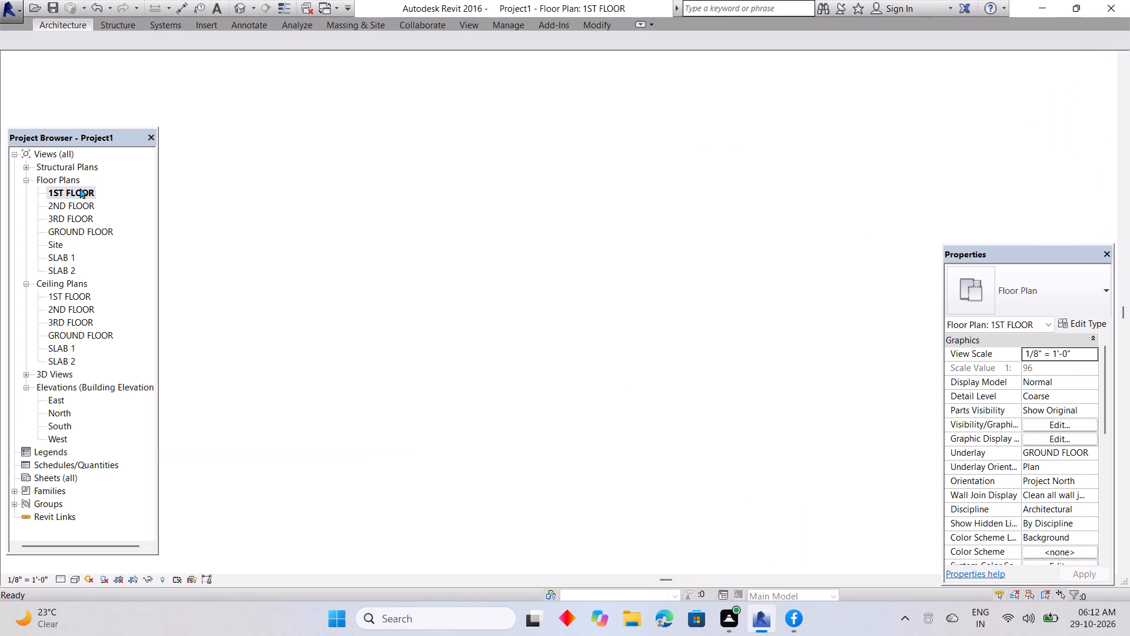
left_click(78, 22)
left_click(71, 45)
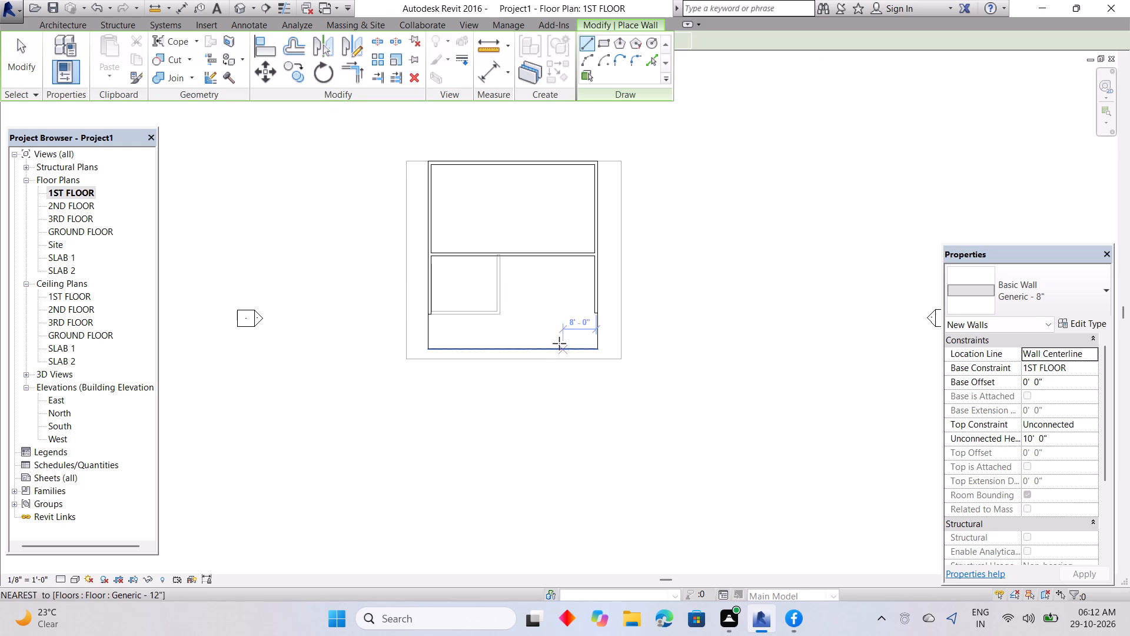
left_click(435, 313)
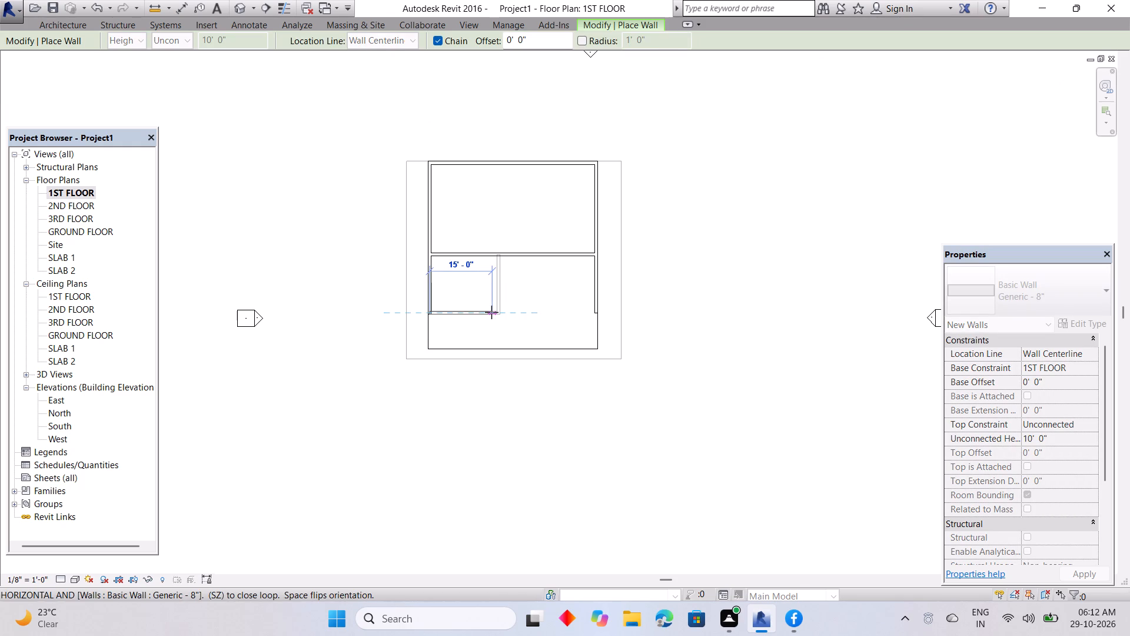
scroll(492, 312, "up", 7)
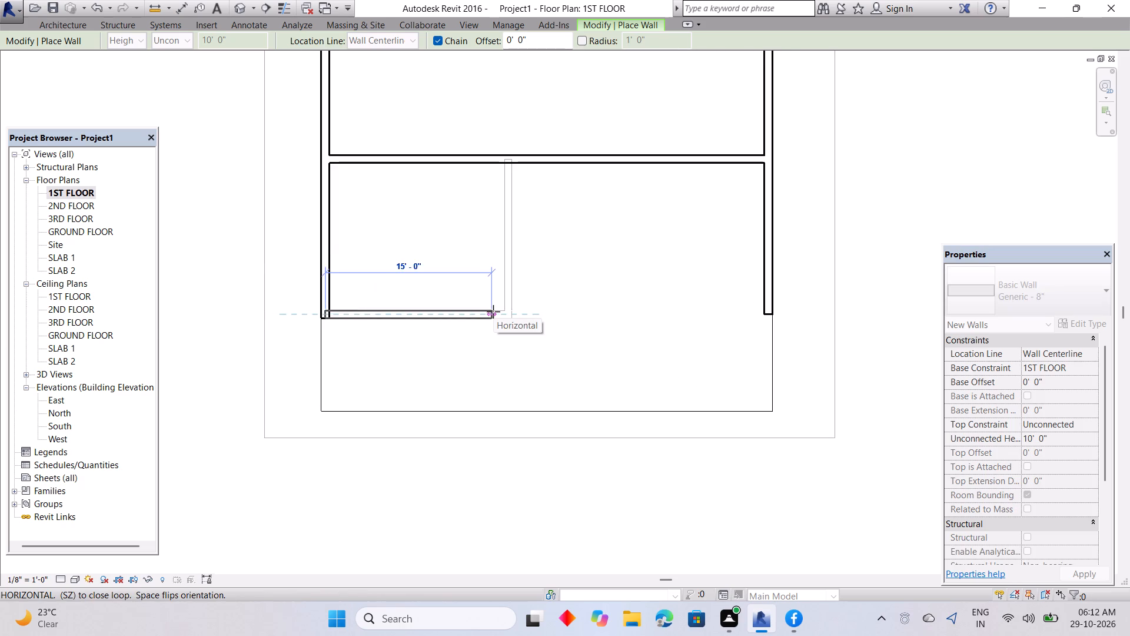
scroll(493, 312, "up", 2)
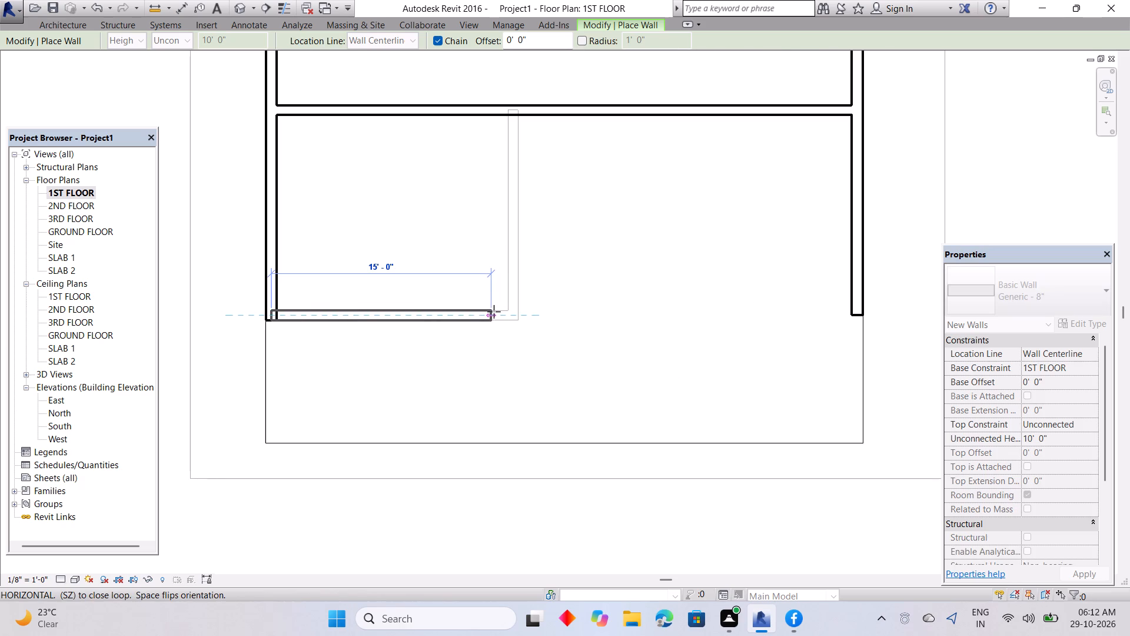
left_click(497, 312)
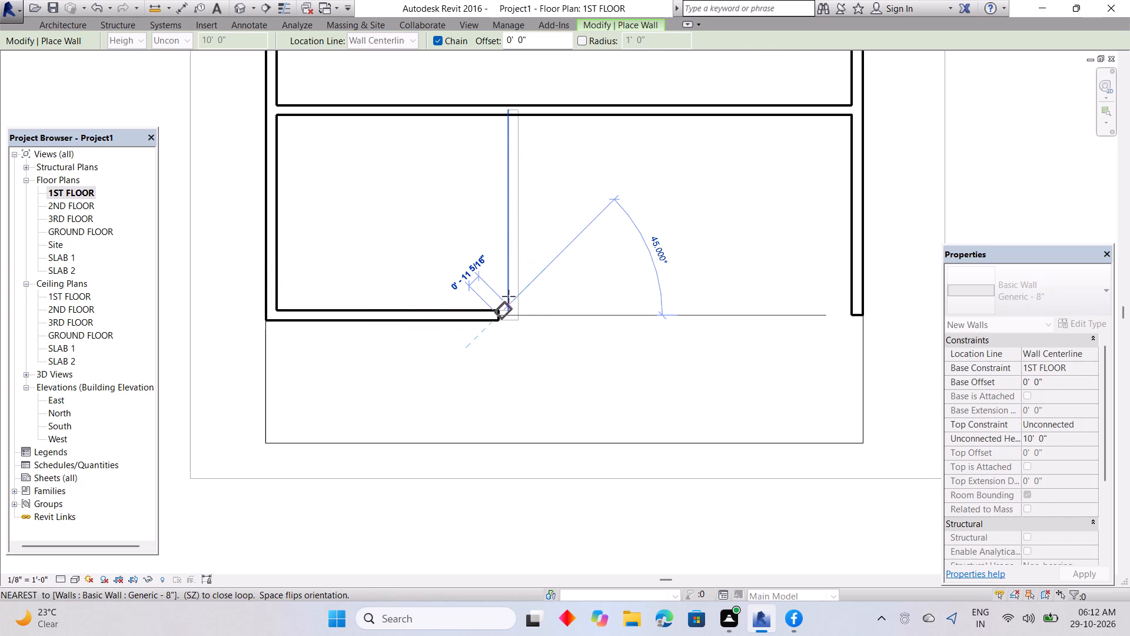
key("Escape")
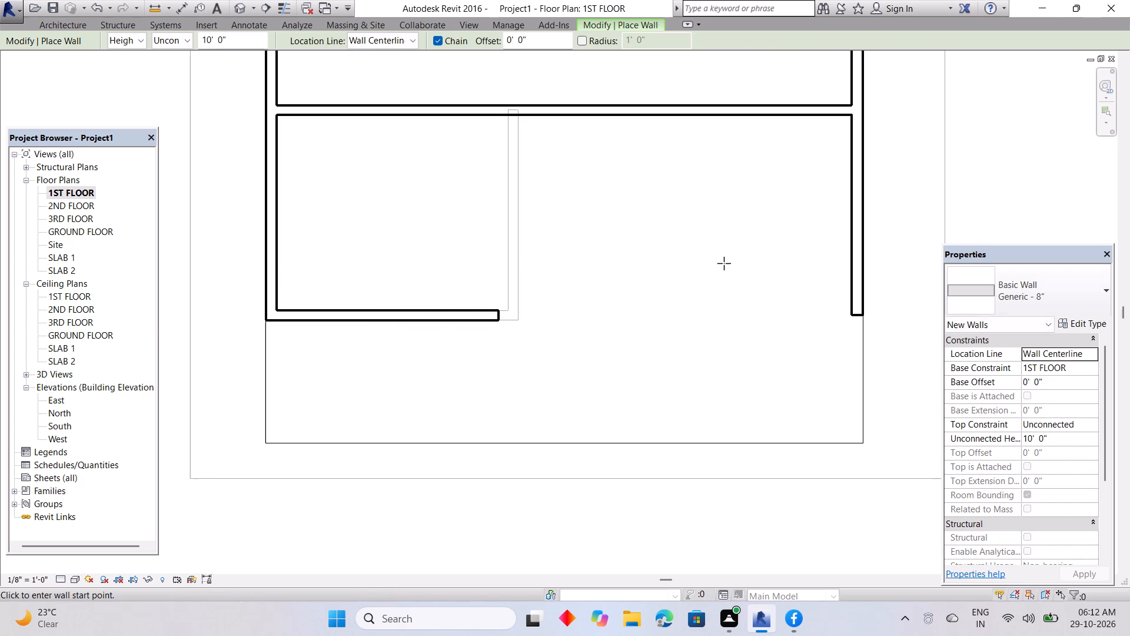
key("Escape")
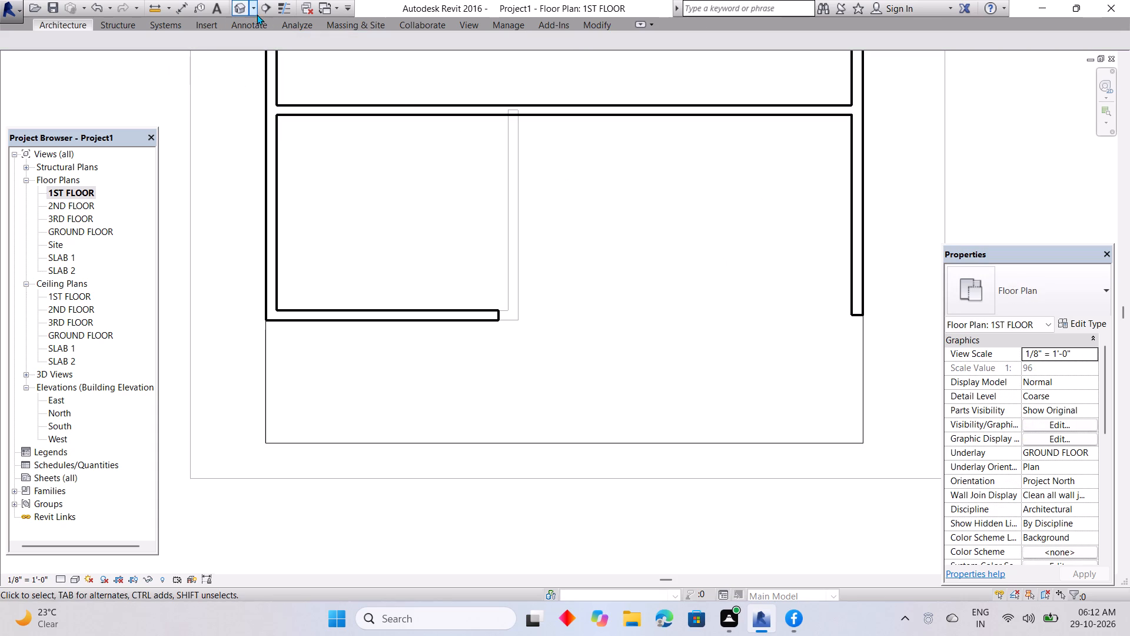
Set the 3D view to Realistic and compare the first-floor front wall with the ground-floor wall below.
left_click(241, 8)
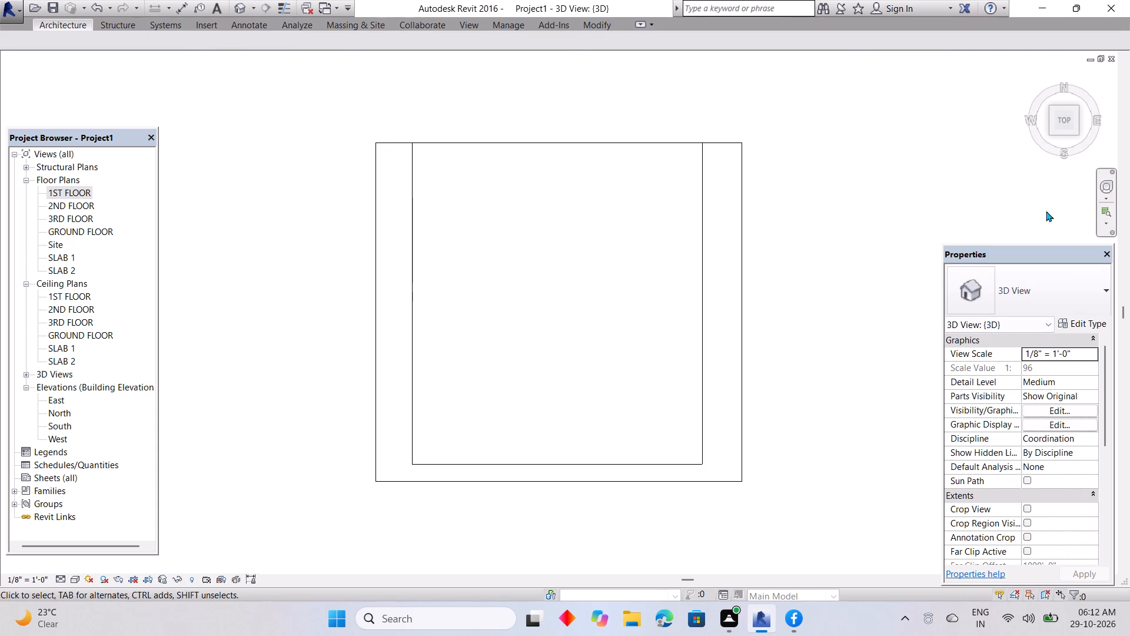
middle_click_drag(790, 495, 799, 241, "shift")
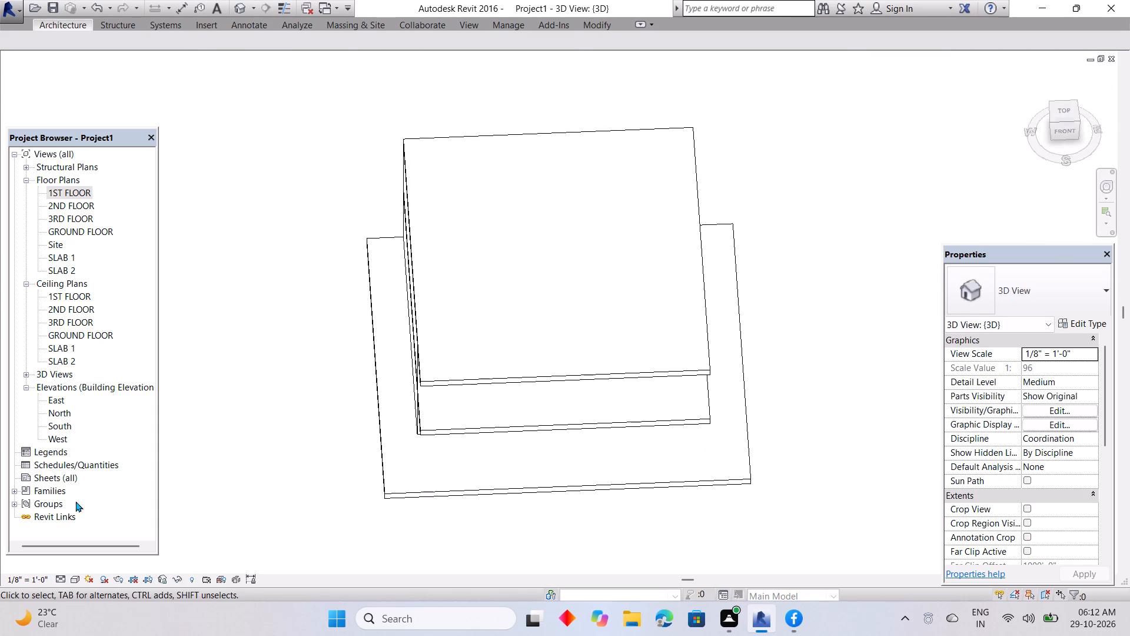
left_click(74, 576)
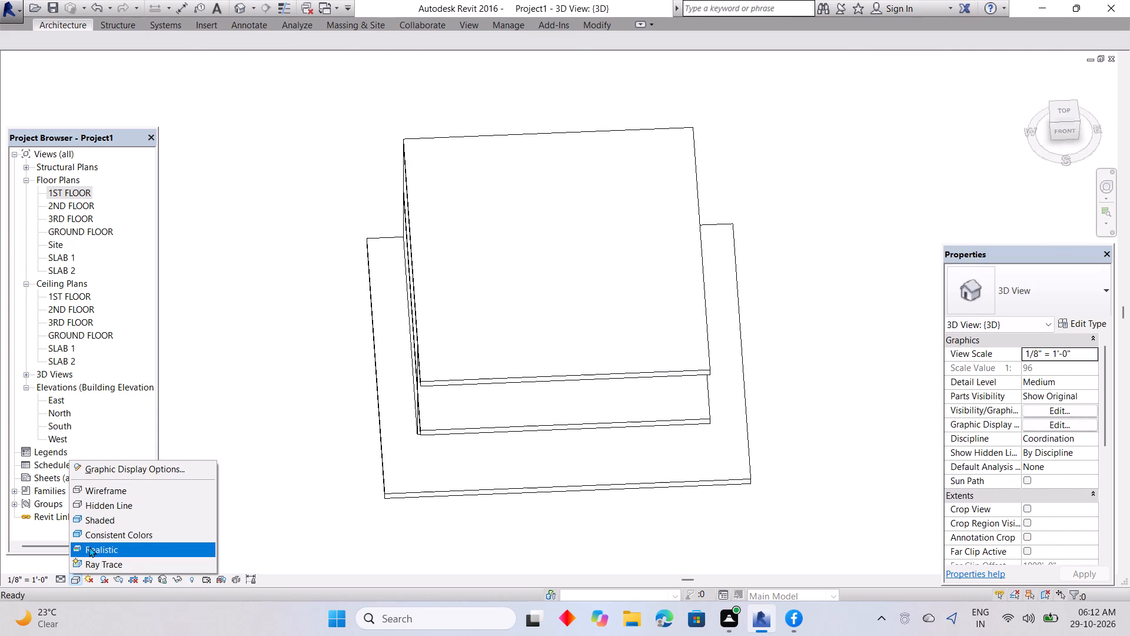
left_click(89, 546)
middle_click_drag(647, 551, 639, 368, "shift")
middle_click_drag(667, 443, 477, 410, "shift")
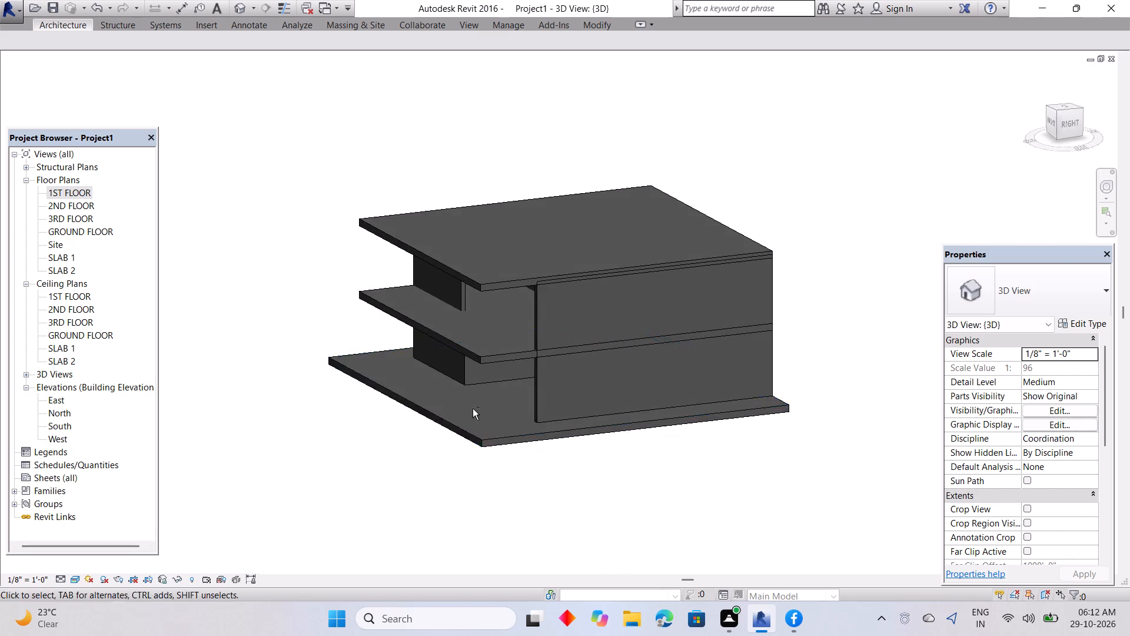
middle_click_drag(435, 418, 582, 385, "shift")
middle_click_drag(525, 406, 580, 314, "shift")
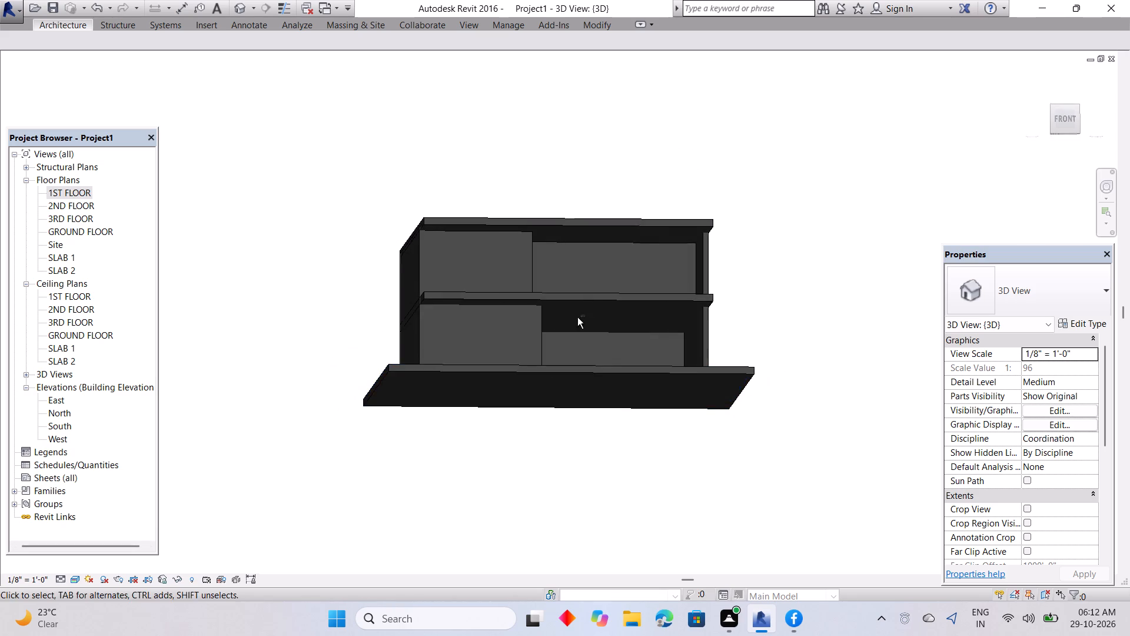
middle_click_drag(577, 319, 537, 337, "shift")
scroll(590, 356, "up", 2)
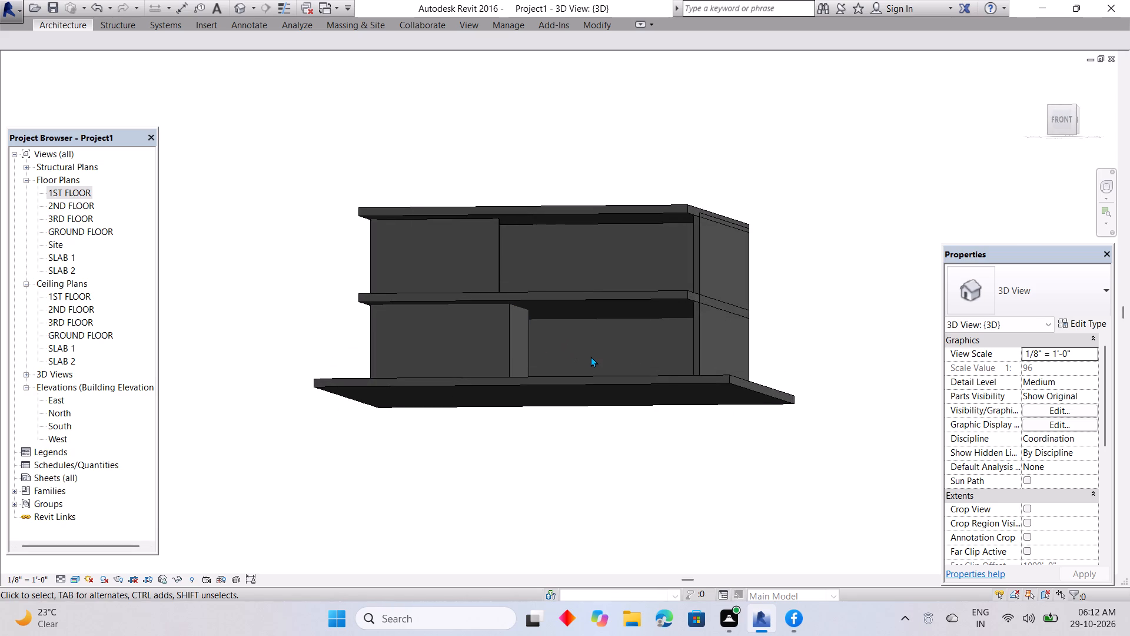
middle_click_drag(591, 357, 620, 418)
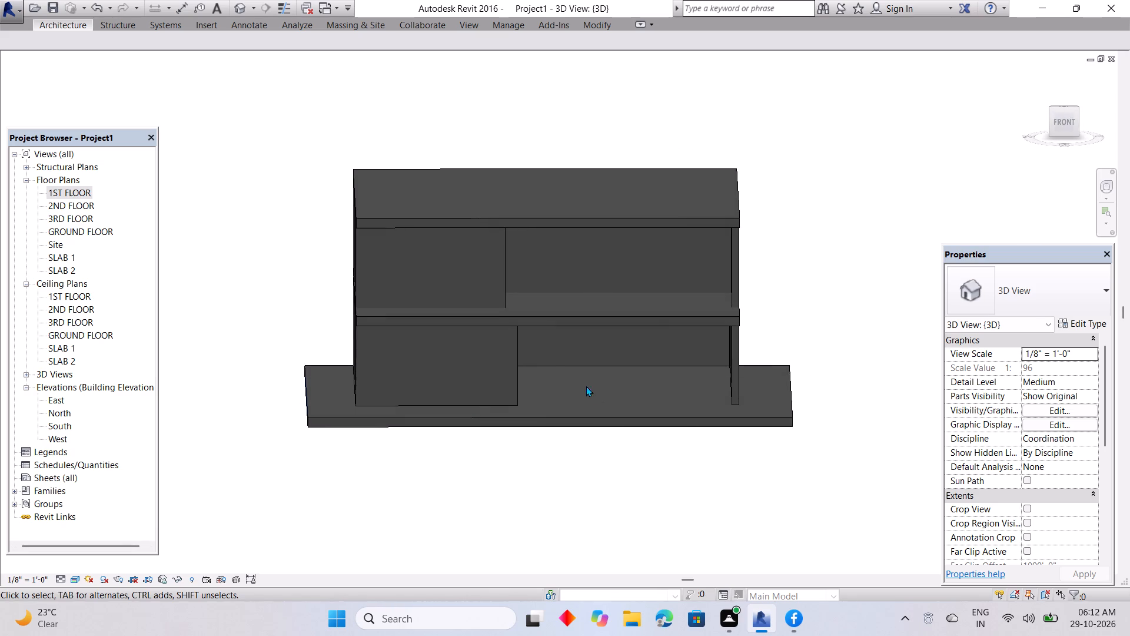
Set the structure layer thickness of the first-floor slab's Generic - 12" floor type to 2'.
middle_click_drag(549, 364, 544, 371)
scroll(567, 367, "up", 1)
scroll(567, 368, "up", 1, "shift")
middle_click_drag(567, 368, 573, 286, "shift")
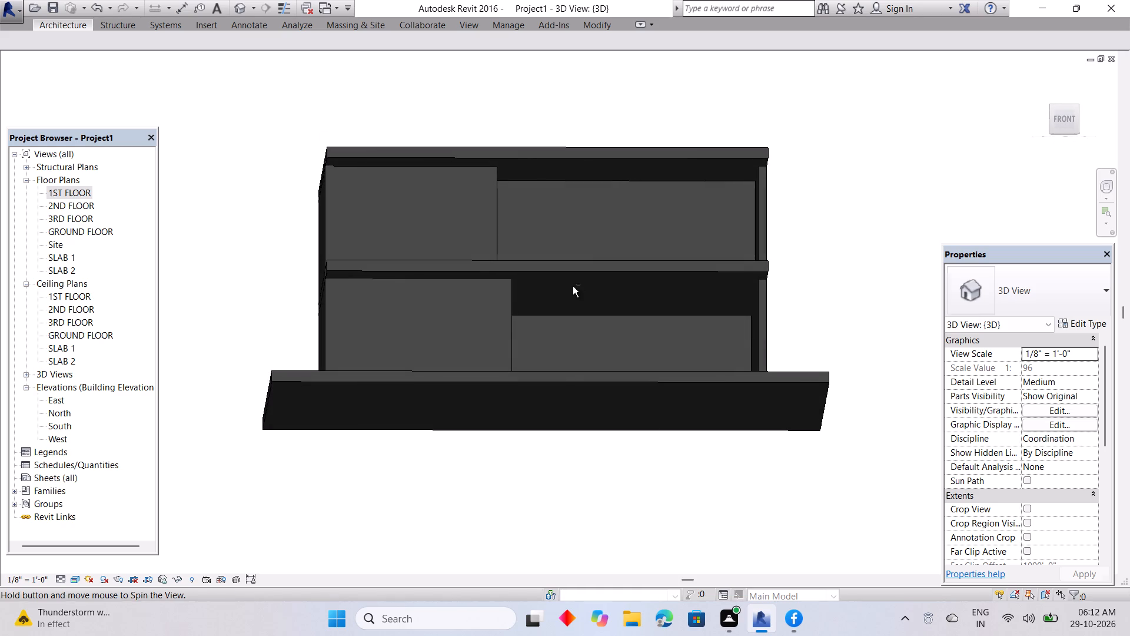
middle_click_drag(573, 286, 573, 286, "shift")
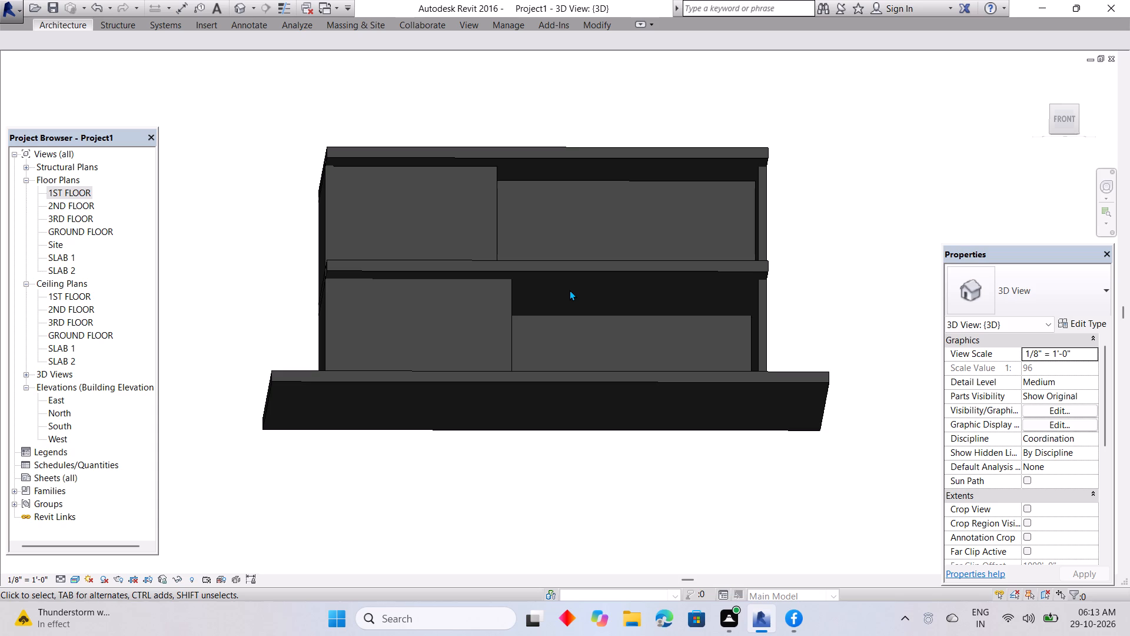
left_click(600, 265)
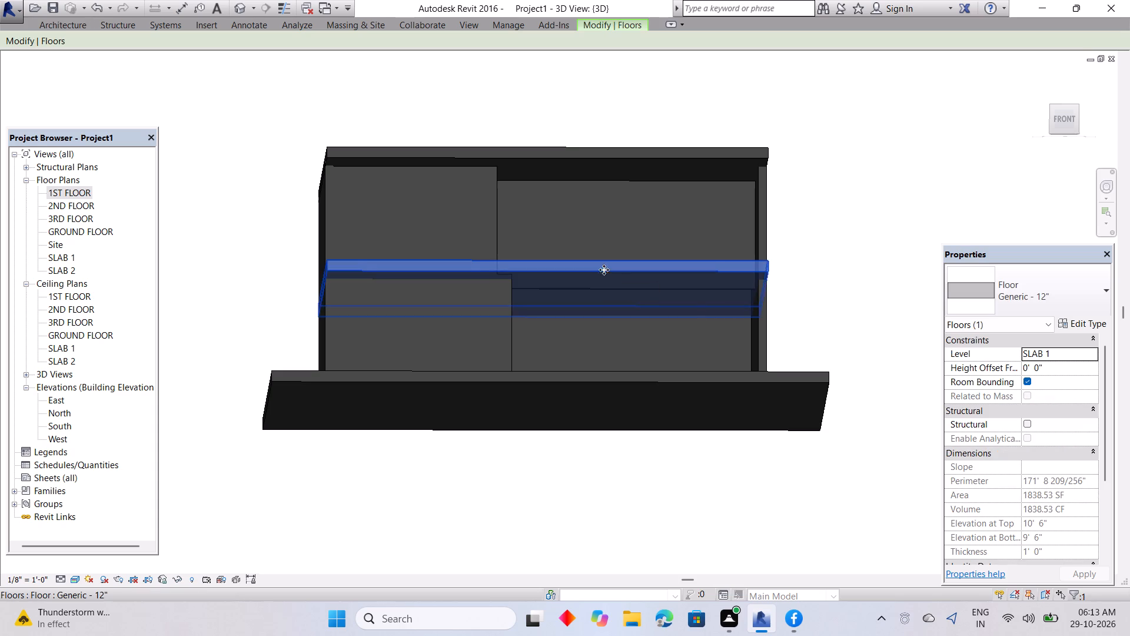
left_click(1095, 289)
left_click(1093, 299)
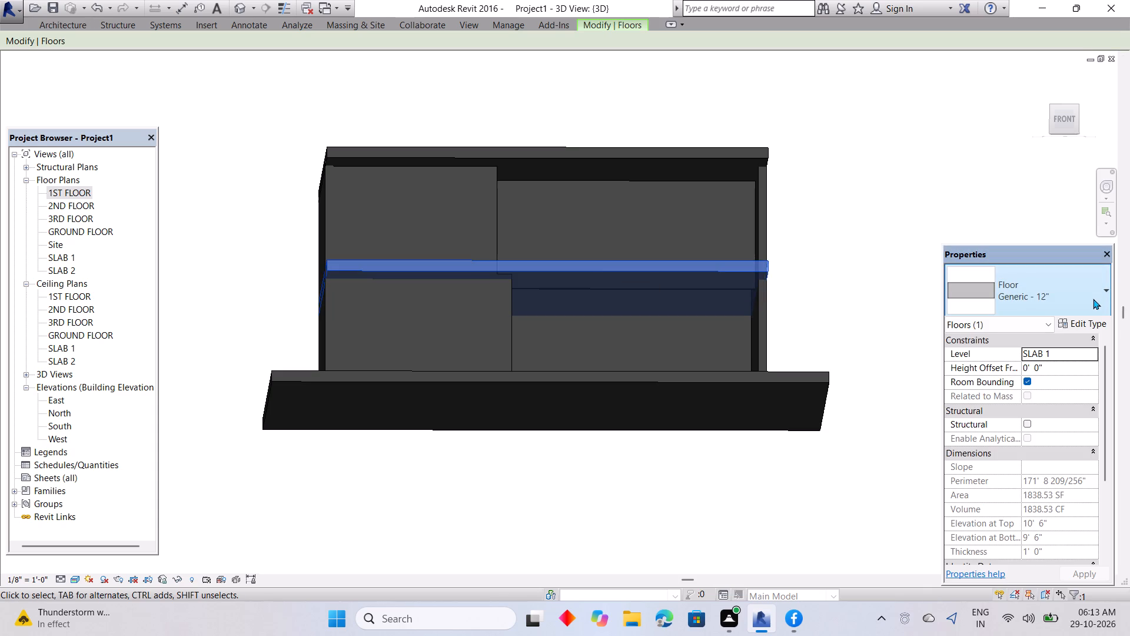
left_click(1089, 326)
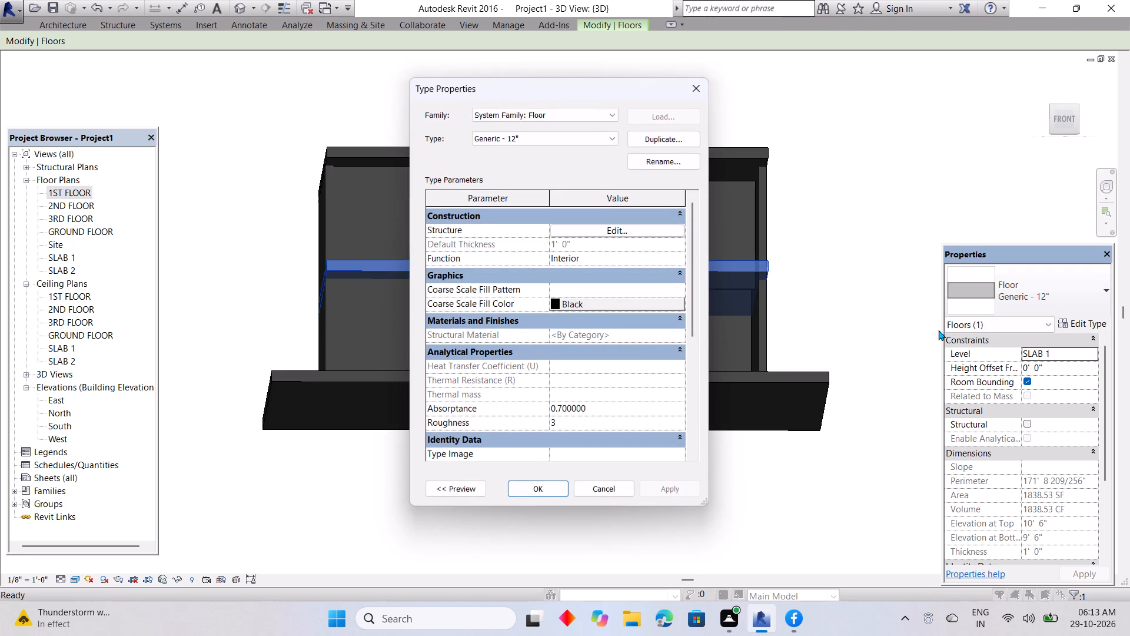
left_click(636, 230)
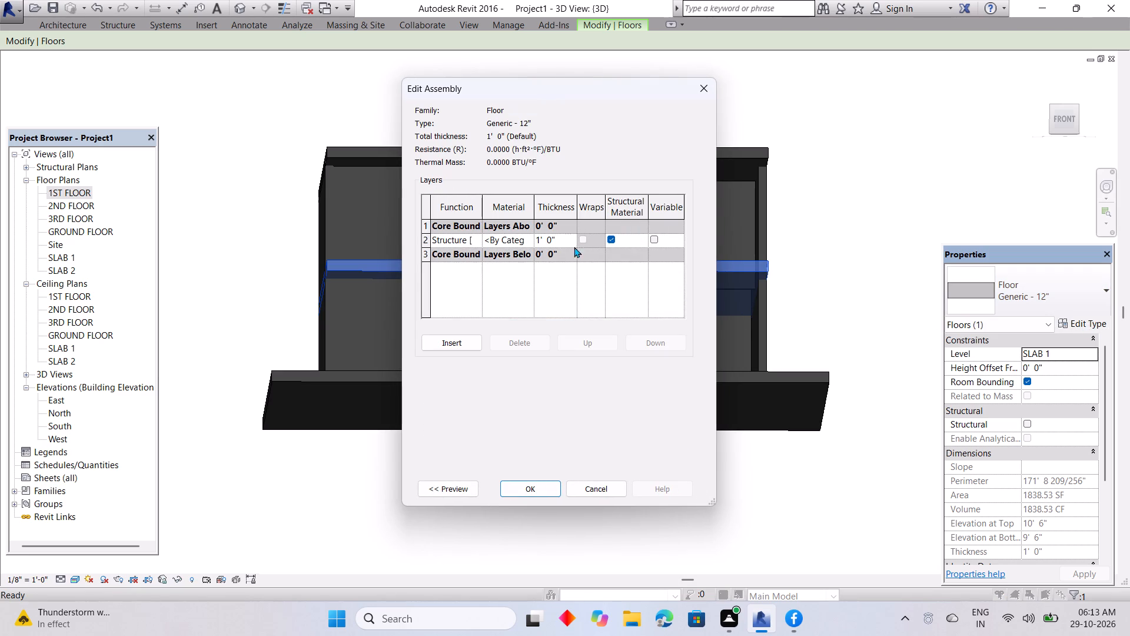
left_click(573, 237)
key("BackSpace")
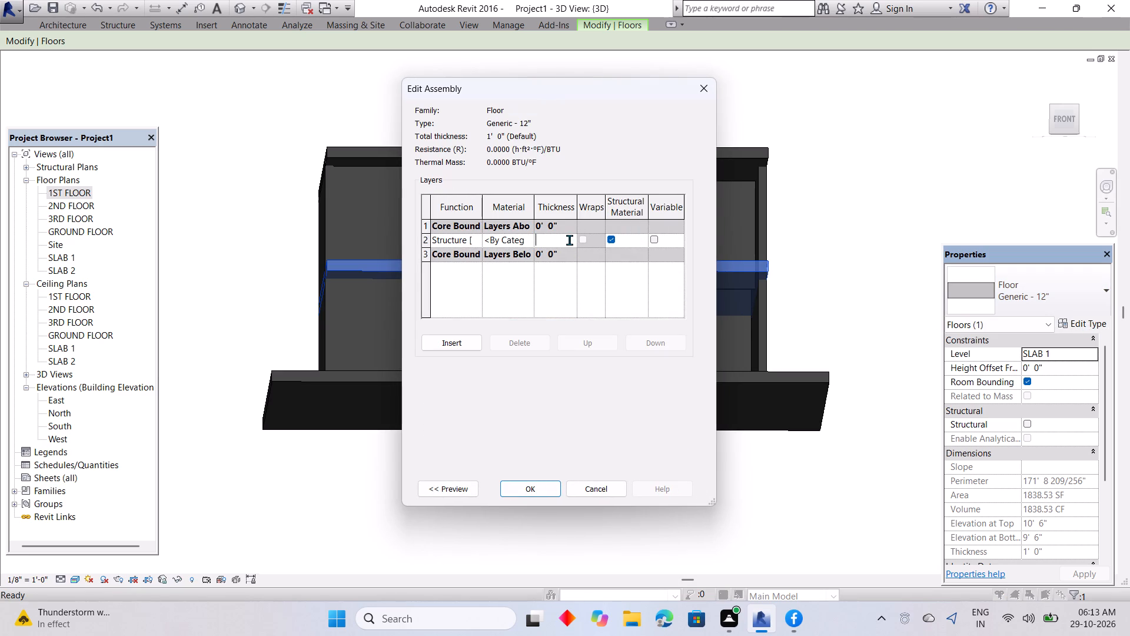
key("2")
key("apostrophe")
key("Return")
left_click(547, 485)
left_click(674, 486)
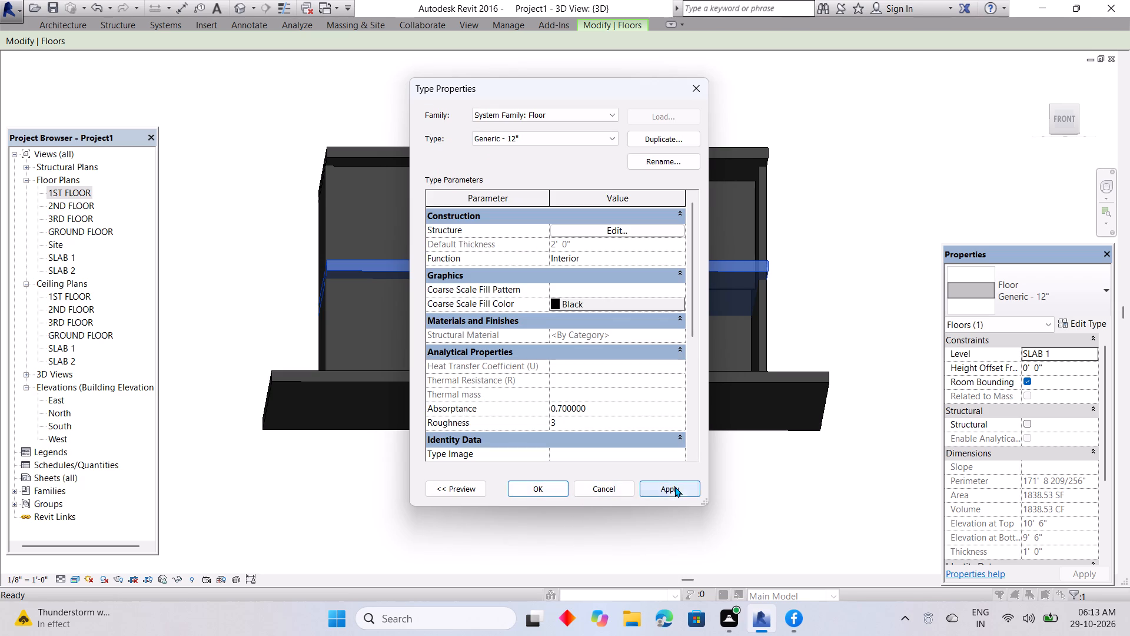
left_click(556, 491)
left_click(782, 489)
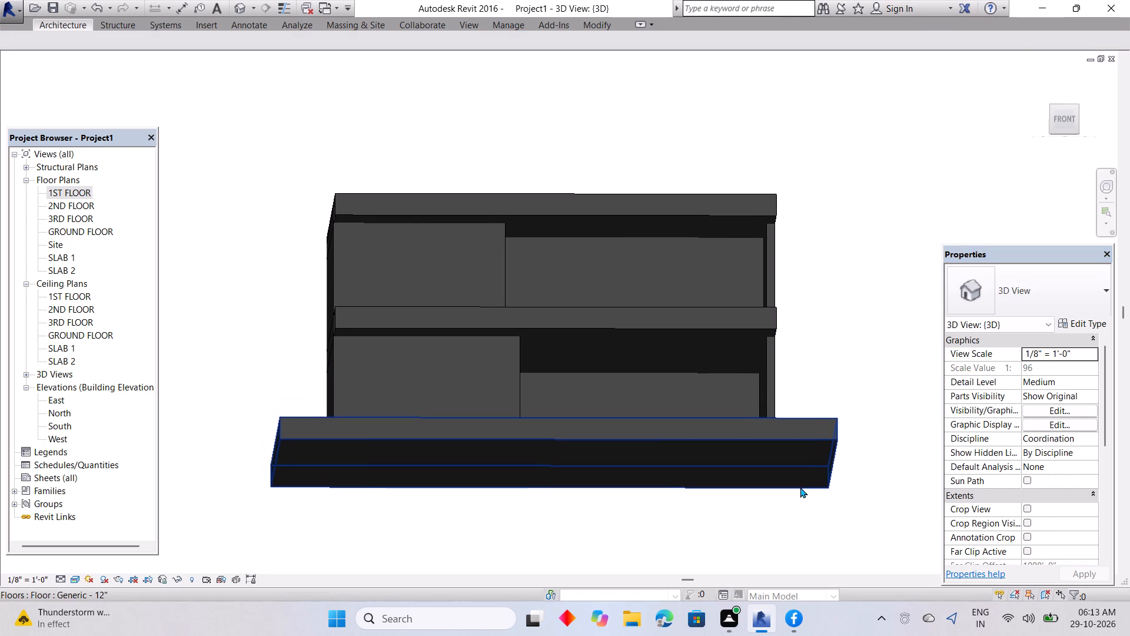
In the East elevation, set the SLAB 1 level's elevation to 11'.
middle_click_drag(816, 503, 843, 554, "shift")
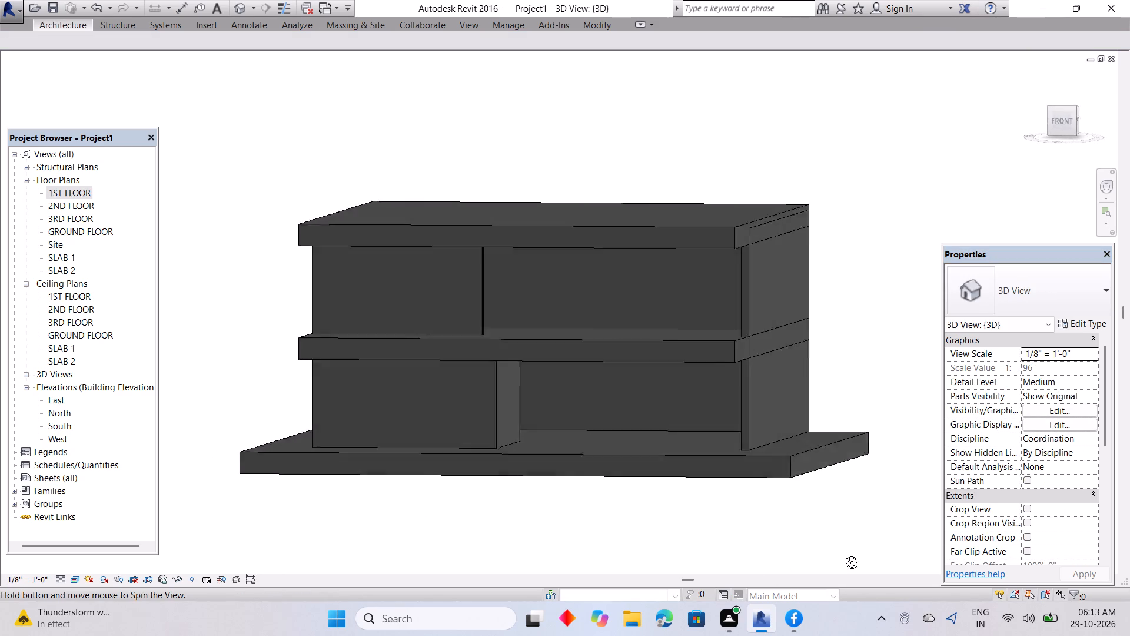
middle_click_drag(843, 554, 762, 537, "shift")
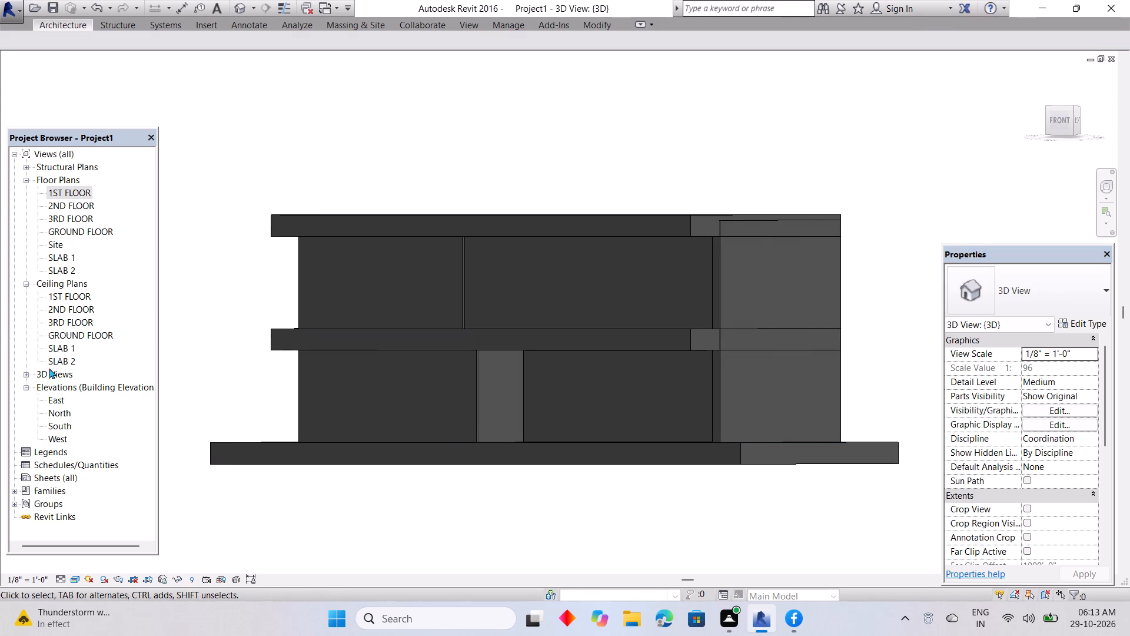
left_click(48, 398)
left_click(48, 397)
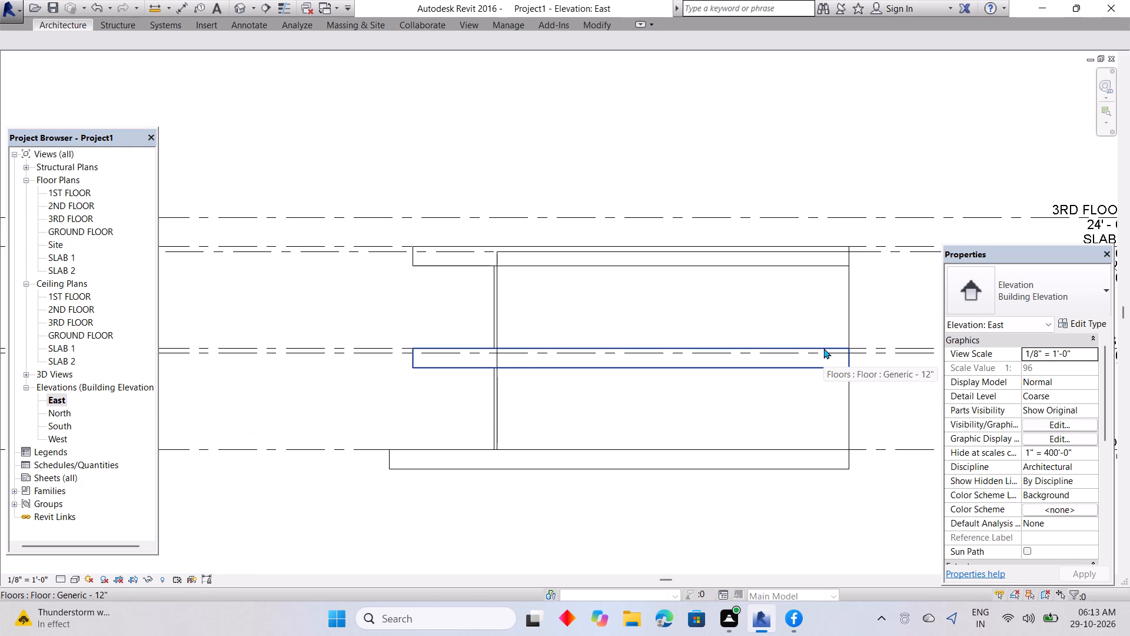
middle_click_drag(882, 350, 683, 361)
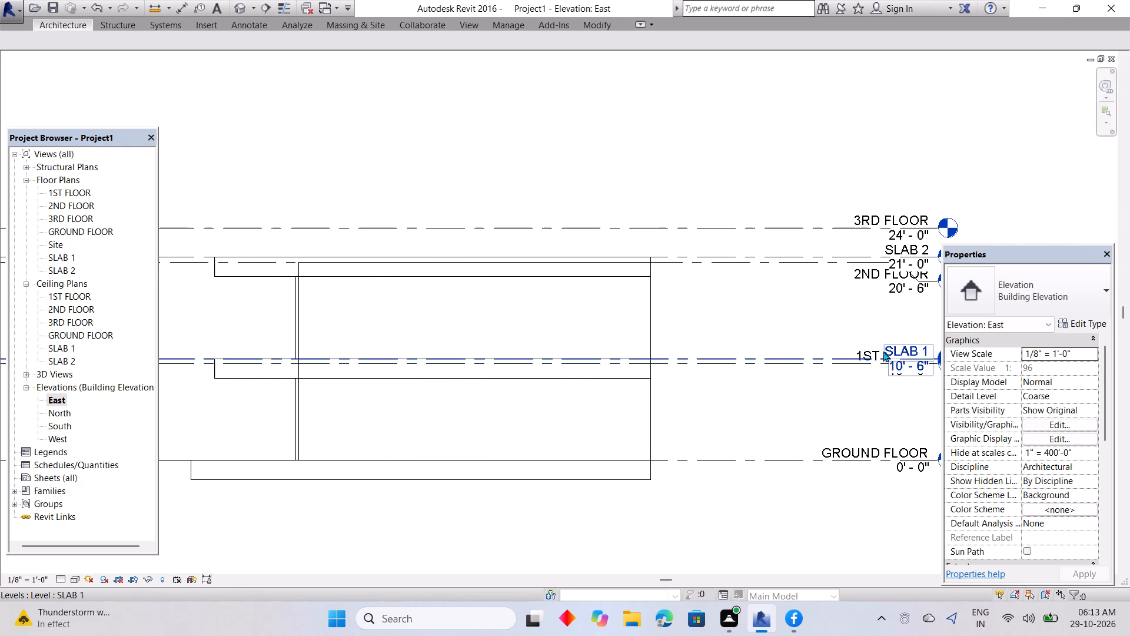
middle_click_drag(883, 360, 676, 376)
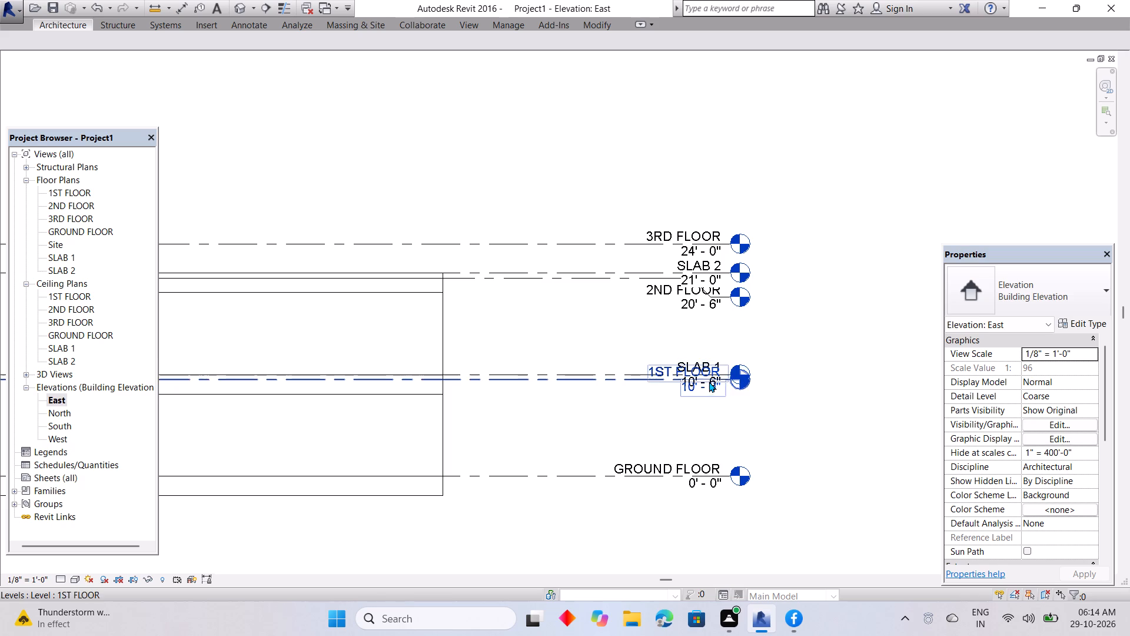
left_click(710, 371)
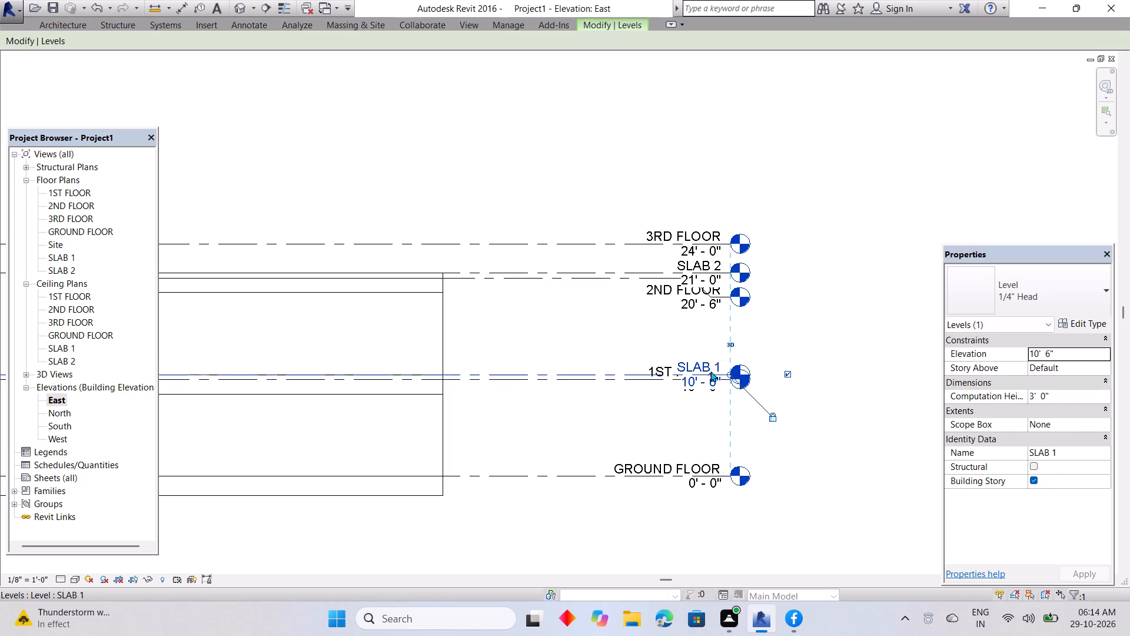
left_click(712, 365)
key("Escape")
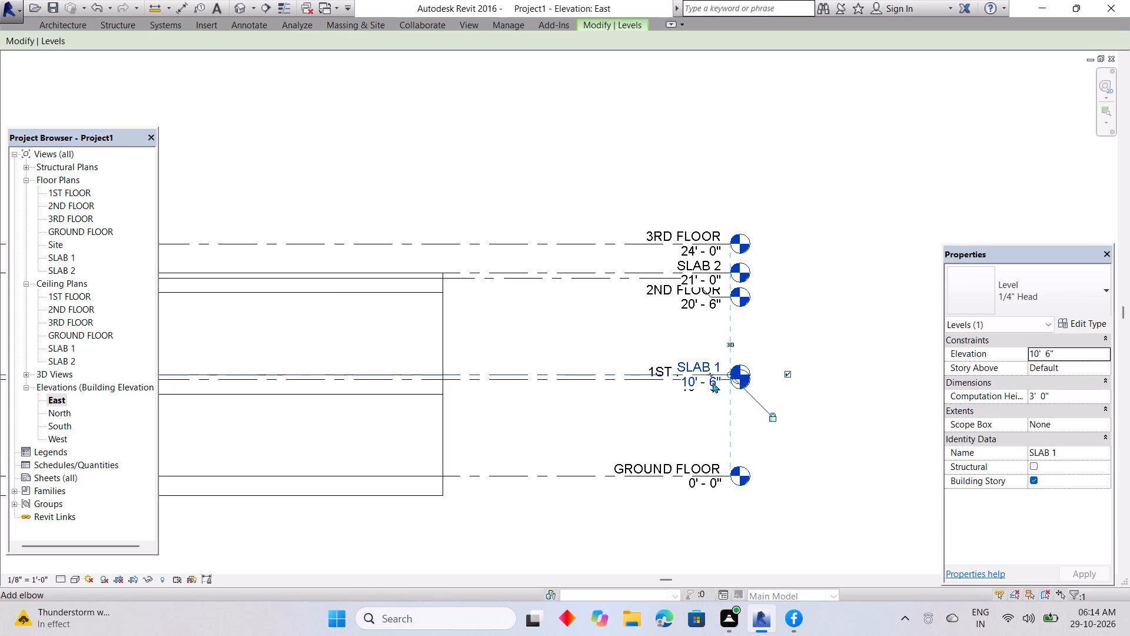
scroll(714, 383, "up", 6)
left_click(711, 375)
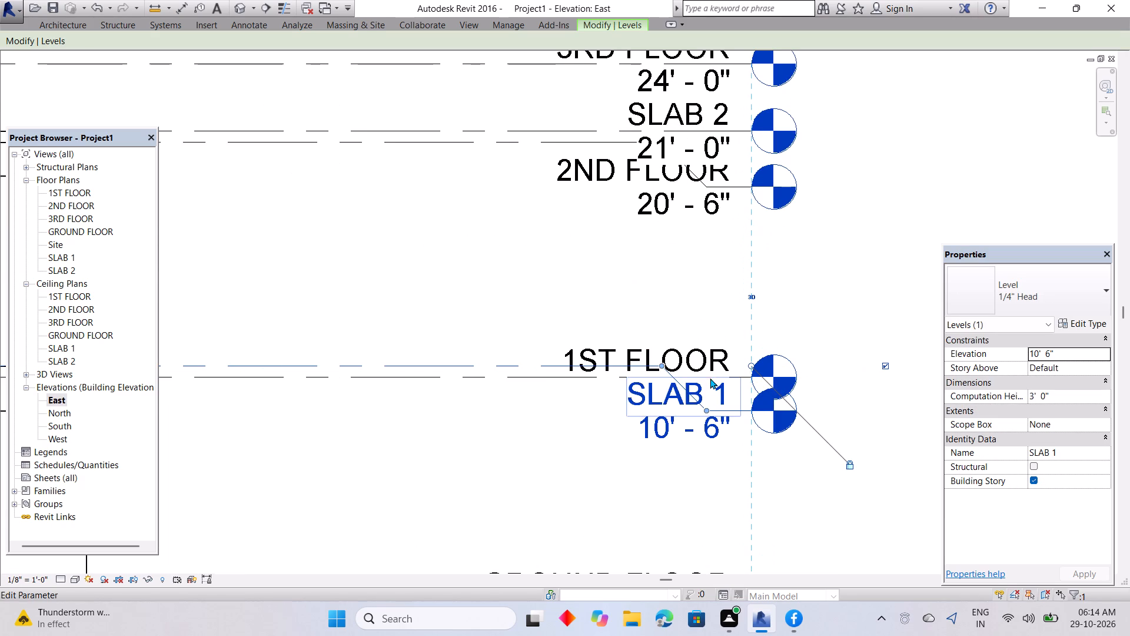
key("Escape")
left_click(720, 419)
left_click(720, 419)
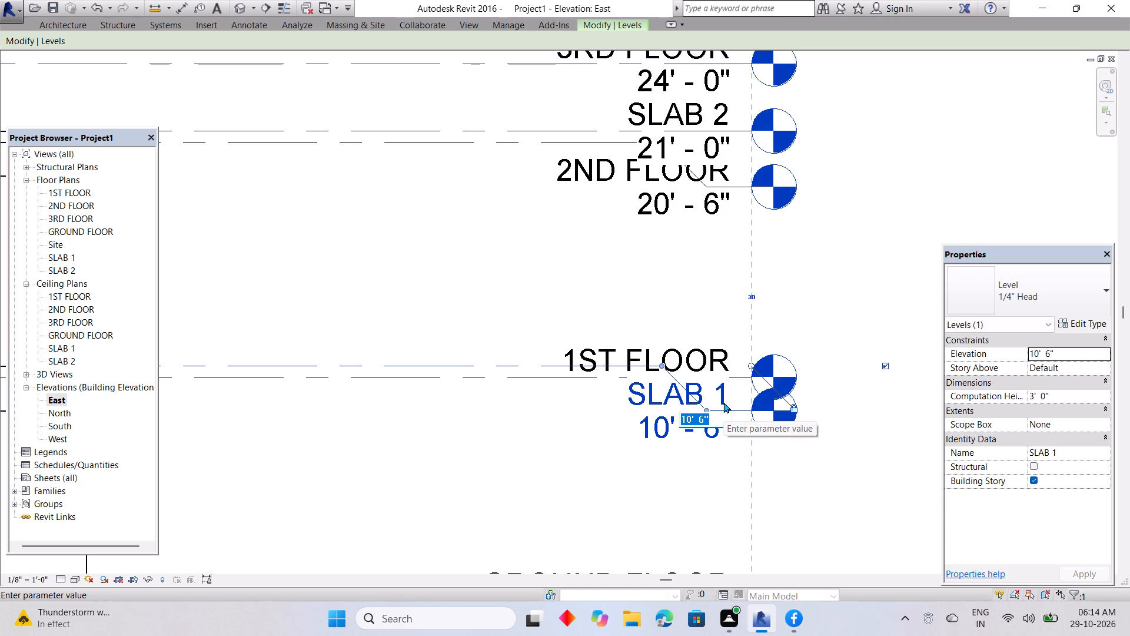
key("BackSpace")
type("11")
key("Return")
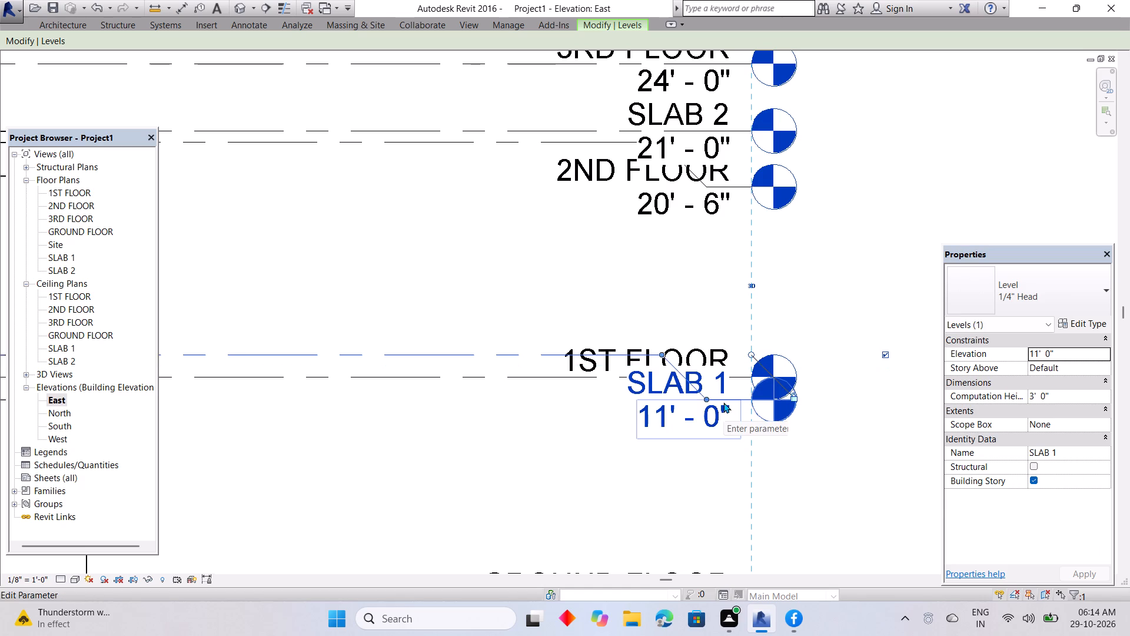
left_click(691, 305)
Examine the first-floor slab's position relative to the walls and levels in the East elevation.
scroll(654, 288, "down", 3)
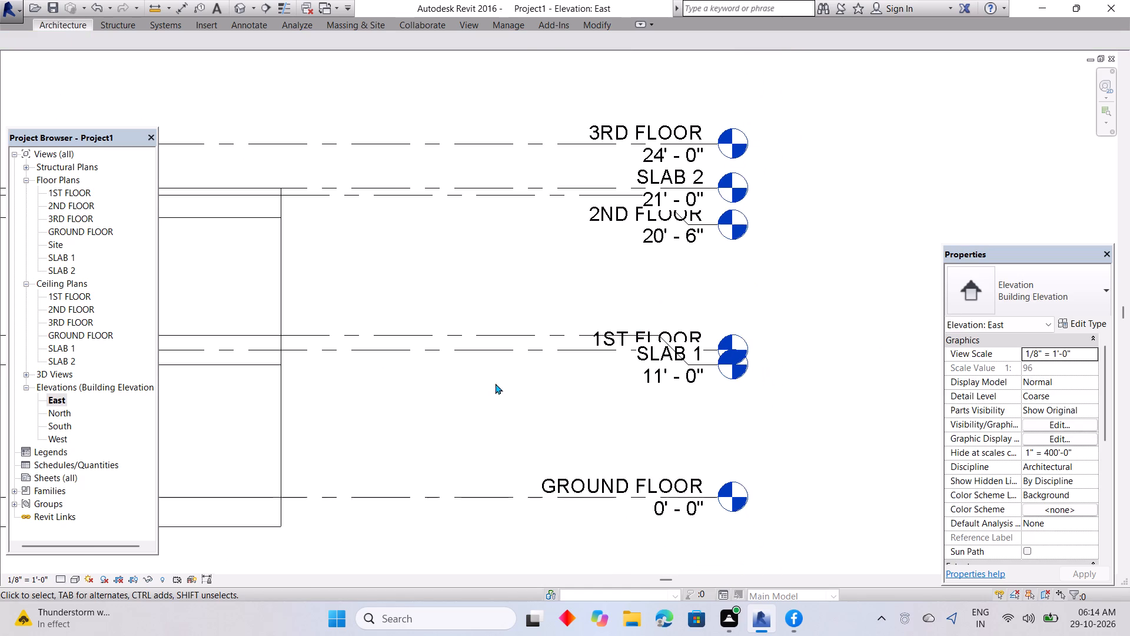
middle_click_drag(547, 409, 765, 394)
scroll(626, 380, "down", 3)
middle_click_drag(595, 386, 757, 412)
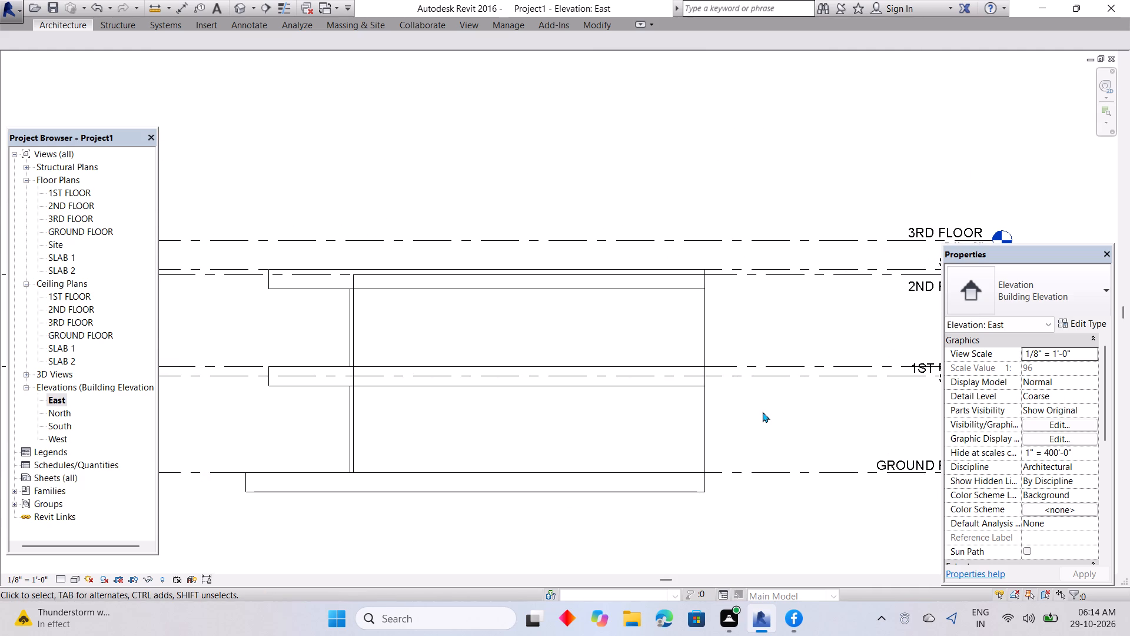
key("Escape")
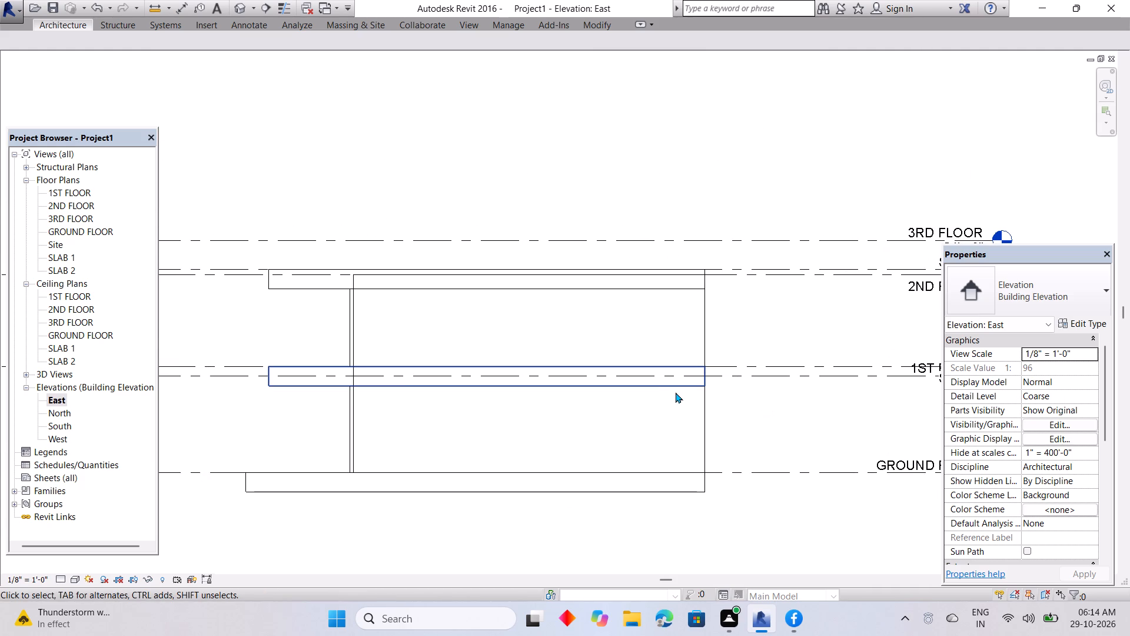
left_click(675, 390)
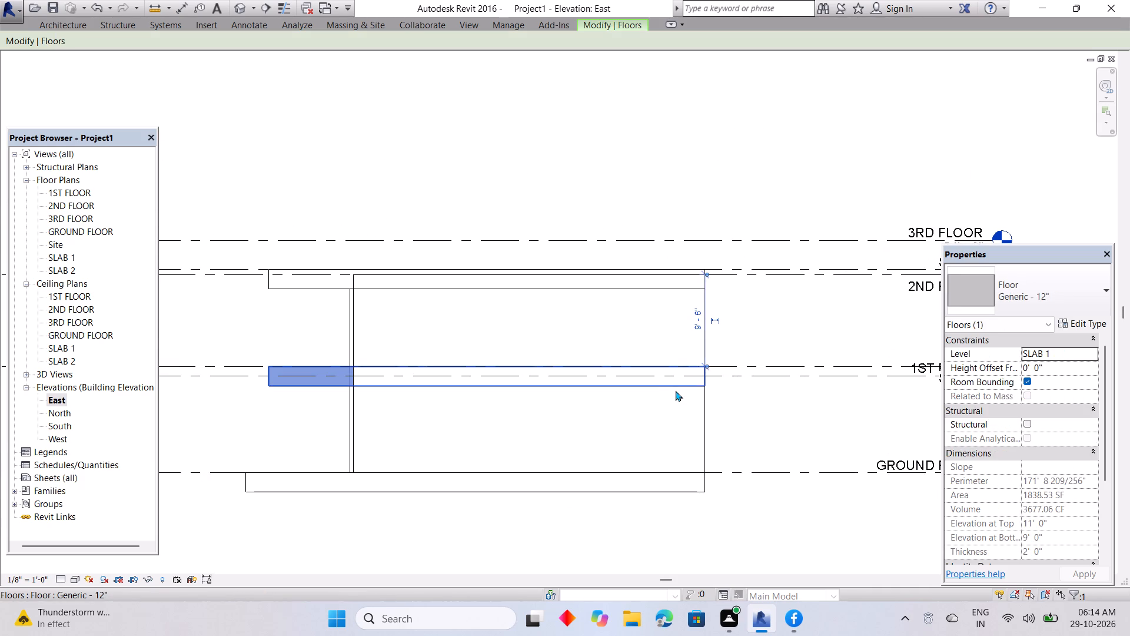
key("Escape")
middle_click_drag(746, 390, 539, 402)
scroll(653, 410, "down", 3)
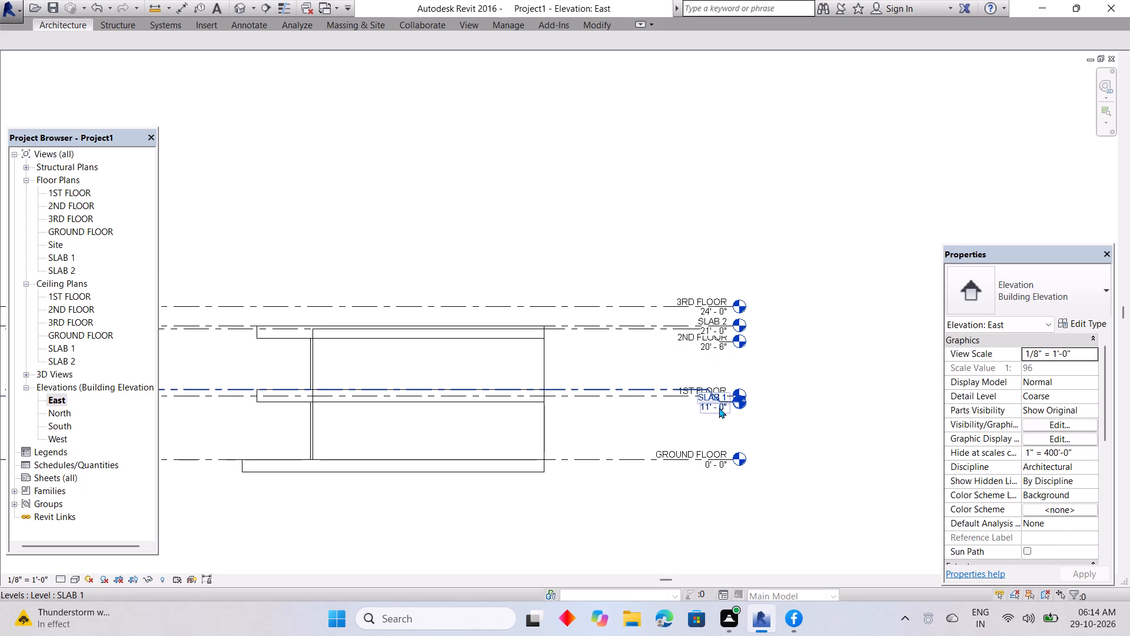
Set the 2ND FLOOR level's elevation to 21' in the East elevation.
scroll(719, 408, "up", 4)
middle_click_drag(721, 406, 740, 488)
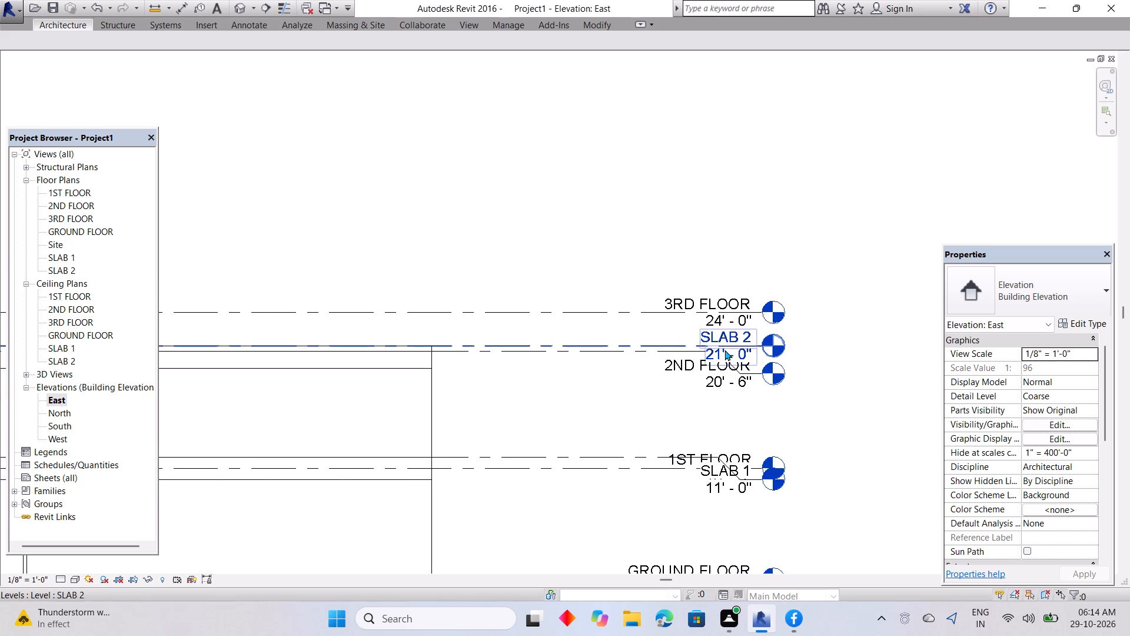
left_click(729, 379)
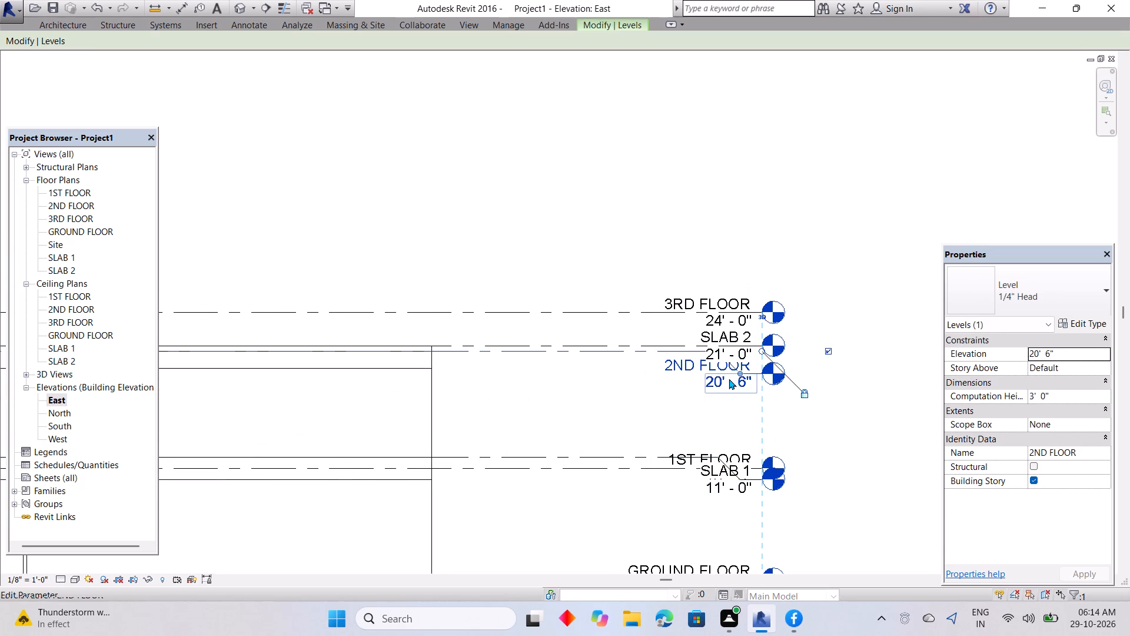
left_click(729, 379)
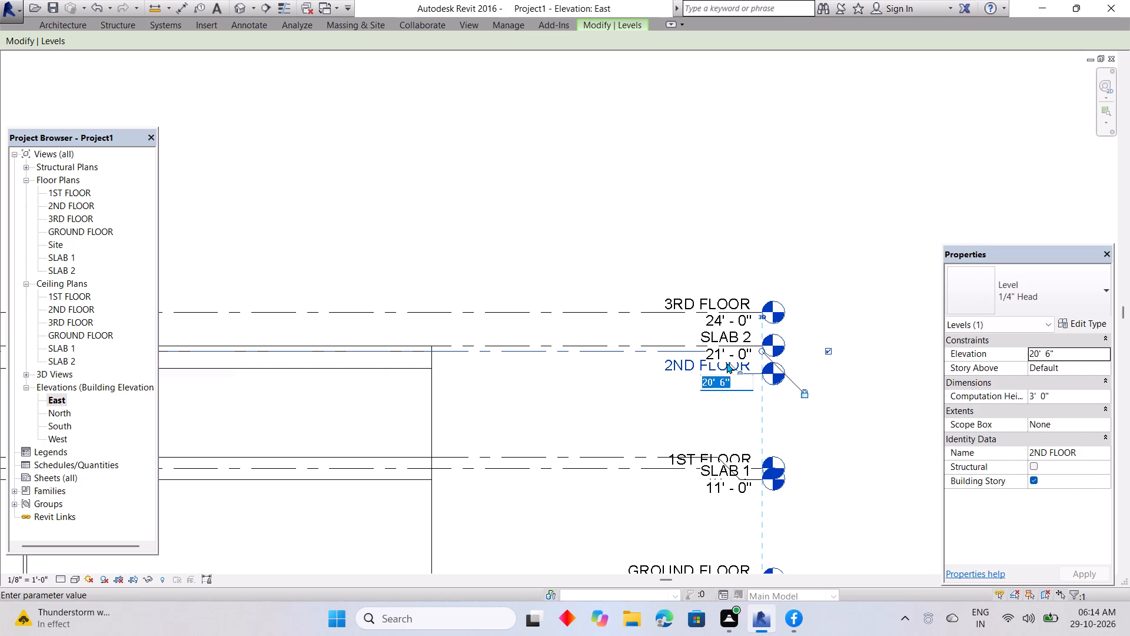
key("BackSpace")
key("1")
key("BackSpace")
type("21")
key("Return")
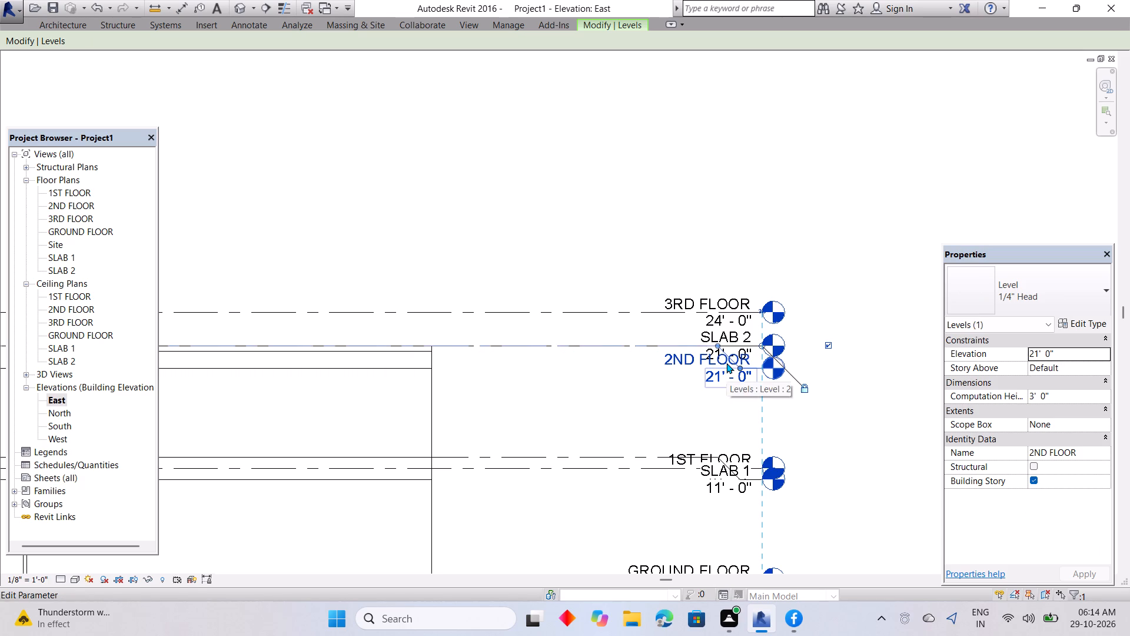
left_click(463, 380)
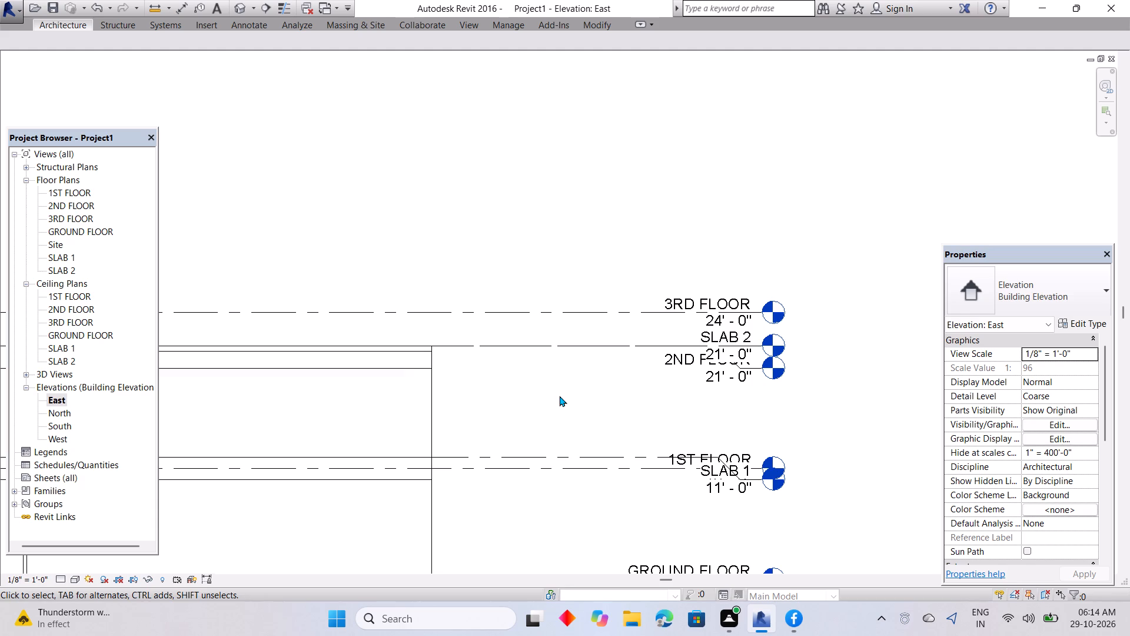
key("Escape")
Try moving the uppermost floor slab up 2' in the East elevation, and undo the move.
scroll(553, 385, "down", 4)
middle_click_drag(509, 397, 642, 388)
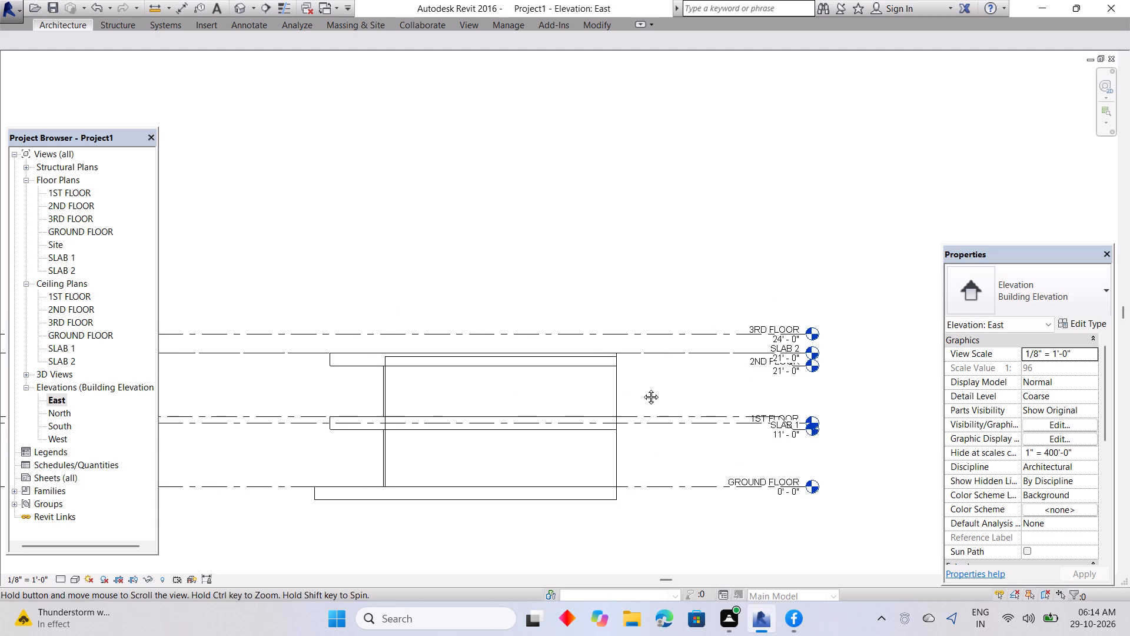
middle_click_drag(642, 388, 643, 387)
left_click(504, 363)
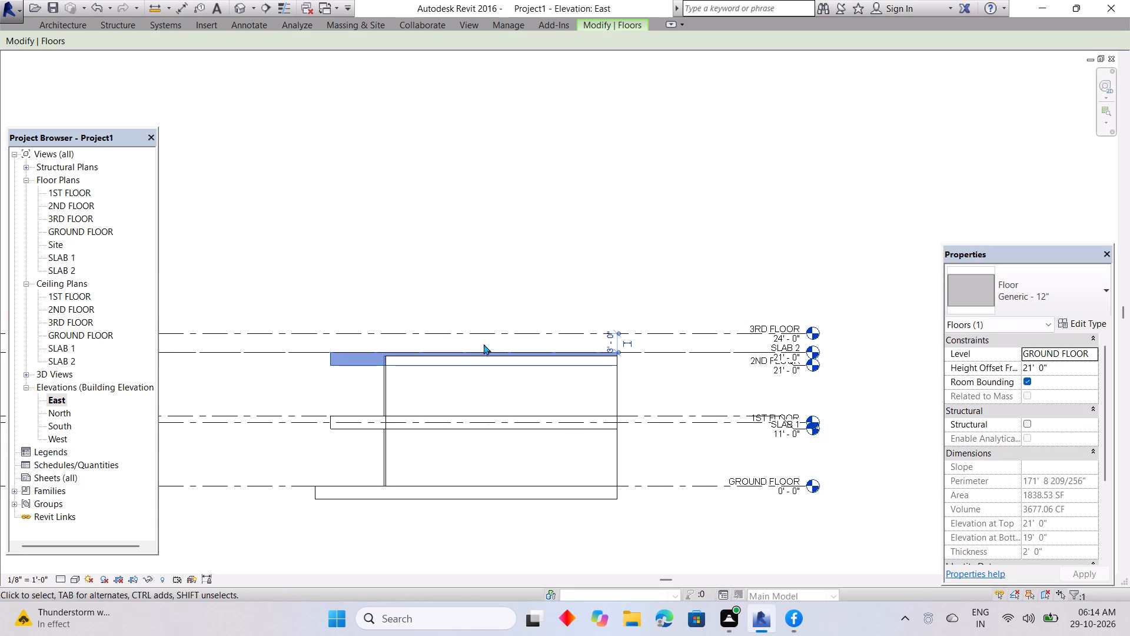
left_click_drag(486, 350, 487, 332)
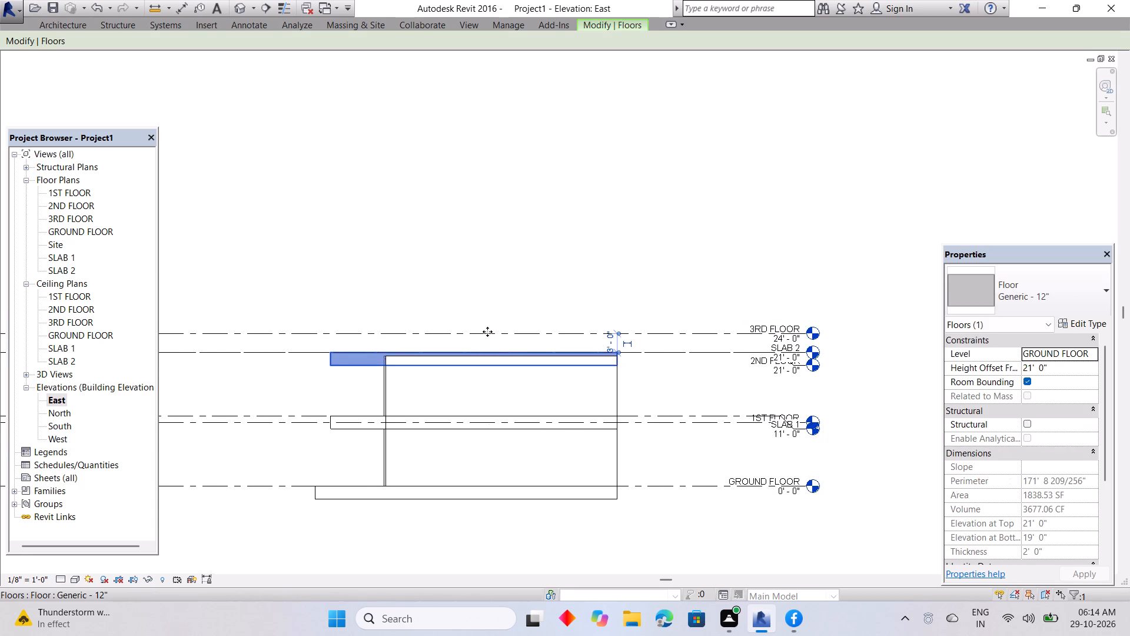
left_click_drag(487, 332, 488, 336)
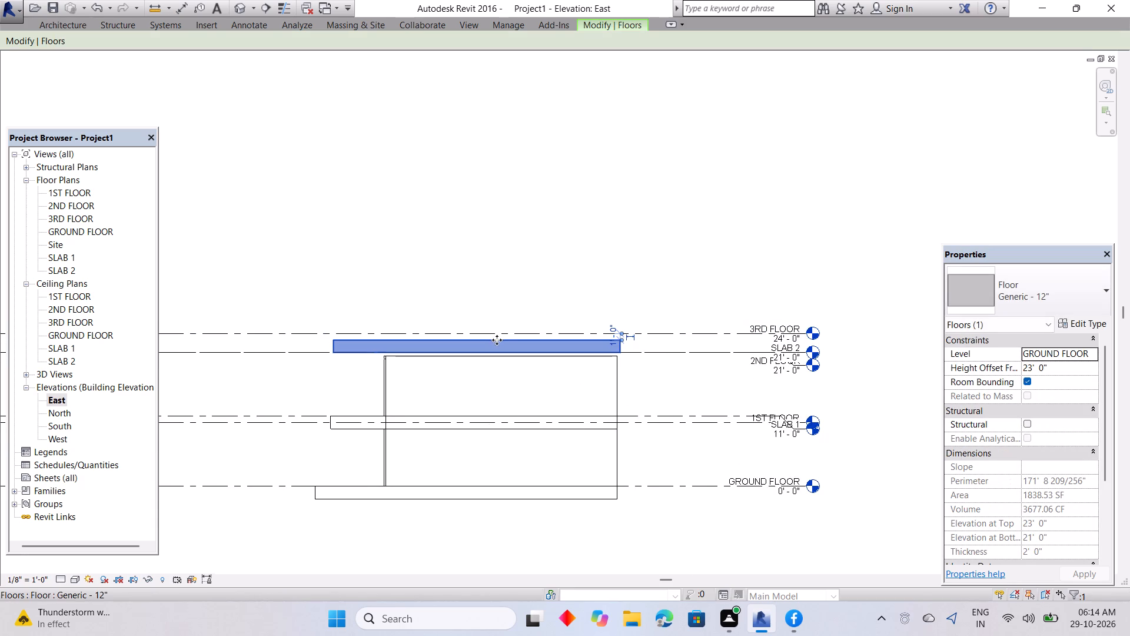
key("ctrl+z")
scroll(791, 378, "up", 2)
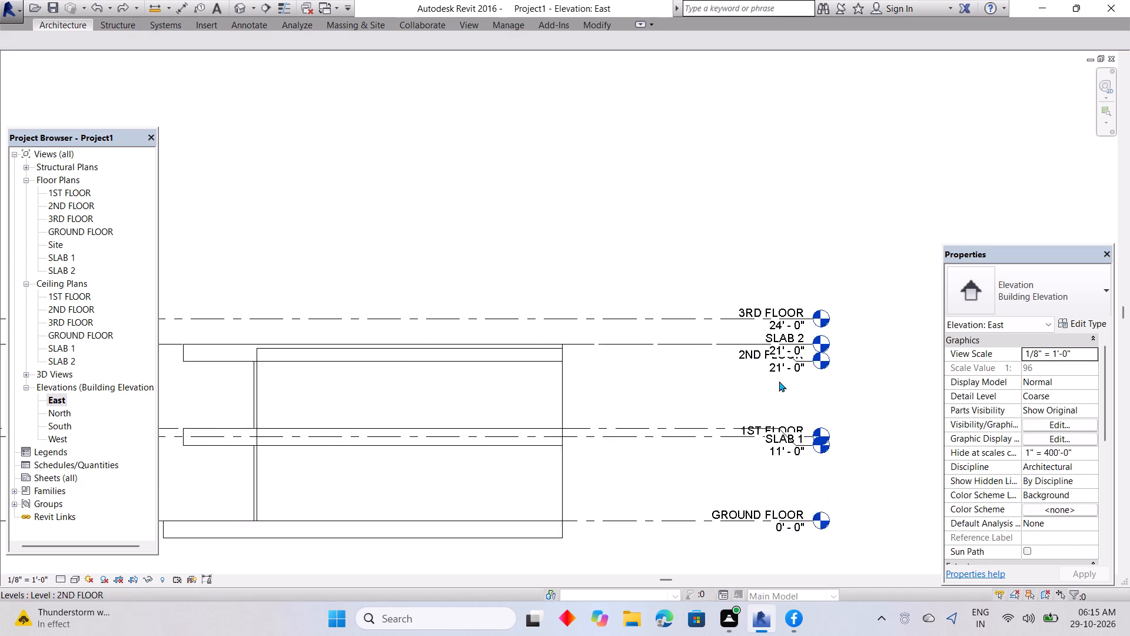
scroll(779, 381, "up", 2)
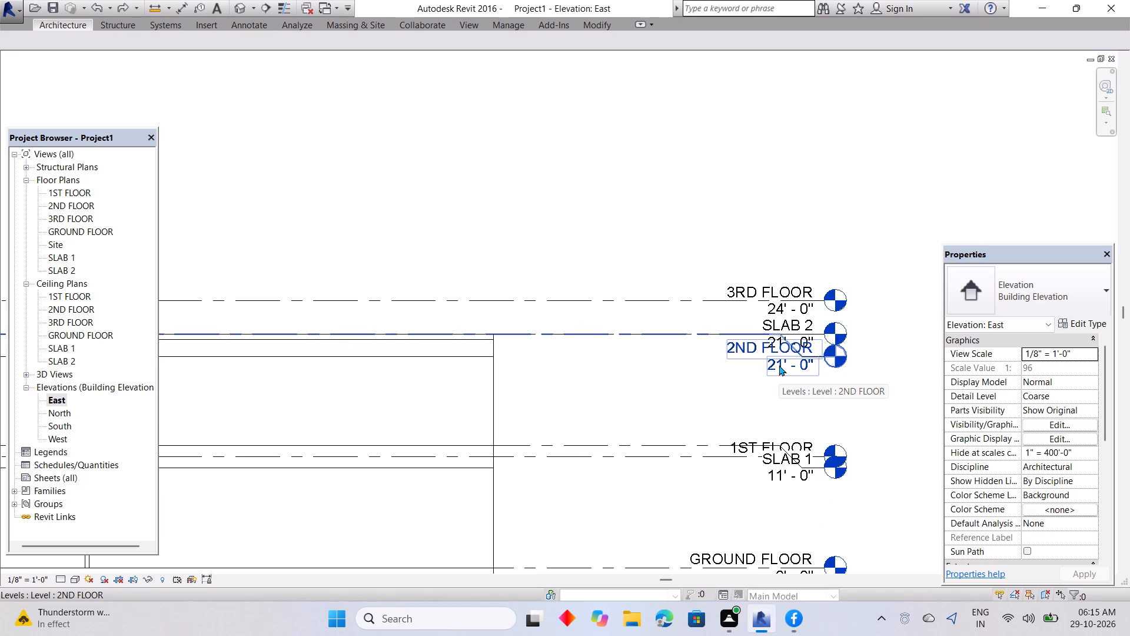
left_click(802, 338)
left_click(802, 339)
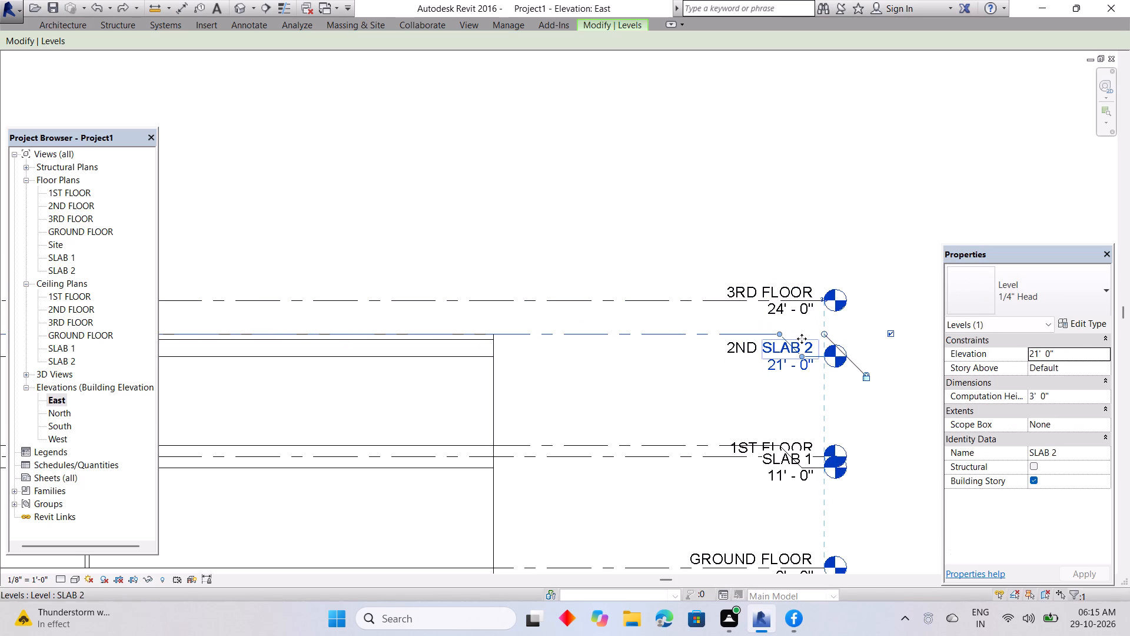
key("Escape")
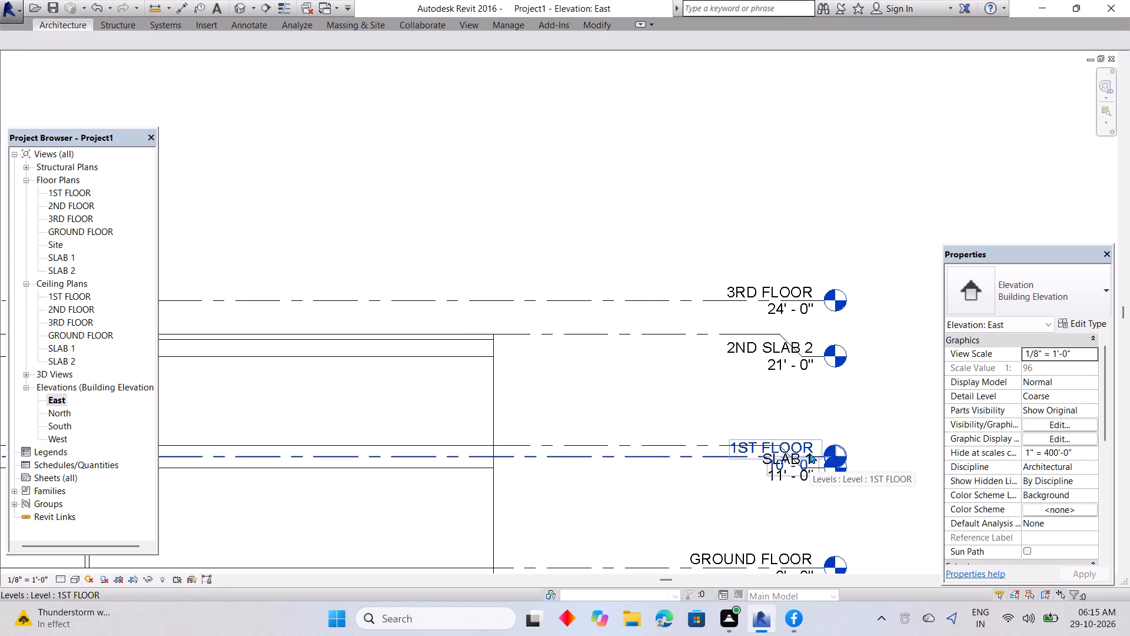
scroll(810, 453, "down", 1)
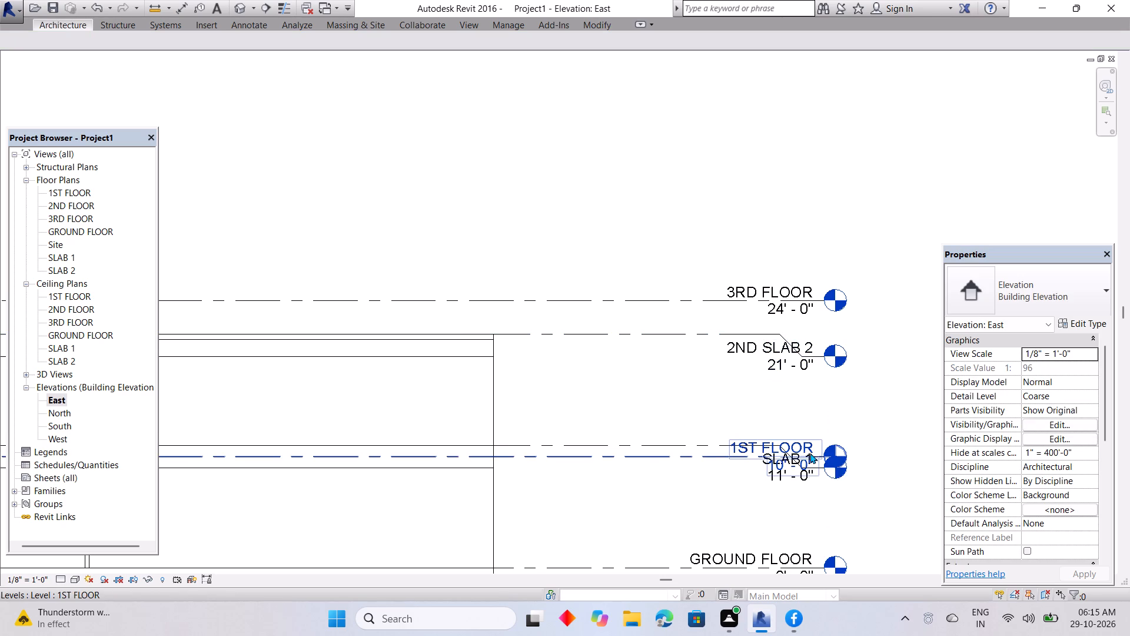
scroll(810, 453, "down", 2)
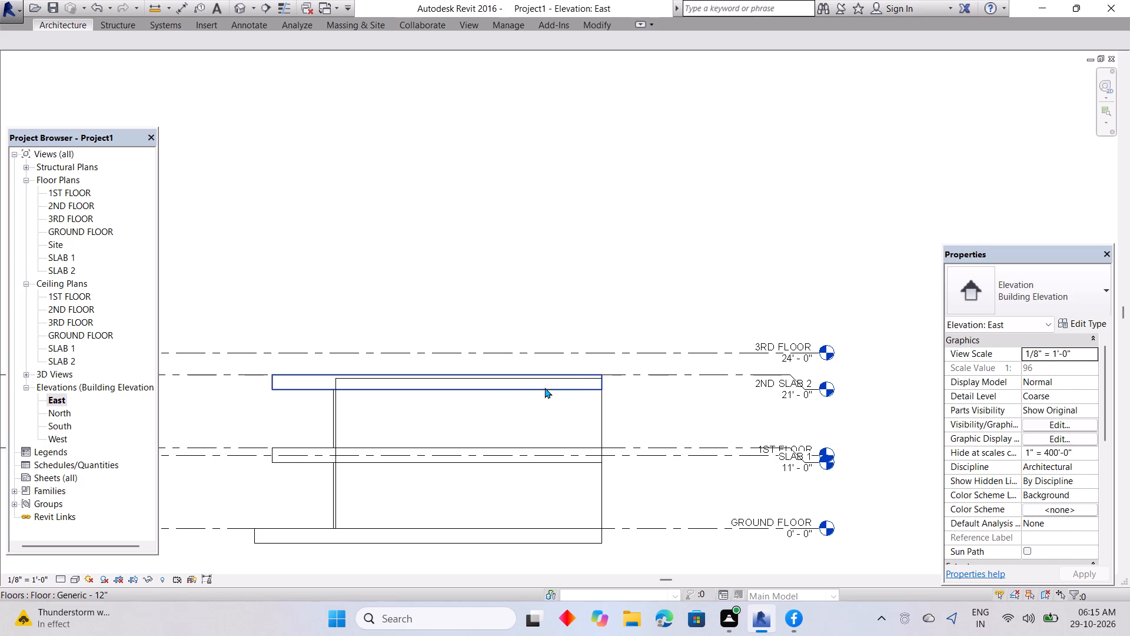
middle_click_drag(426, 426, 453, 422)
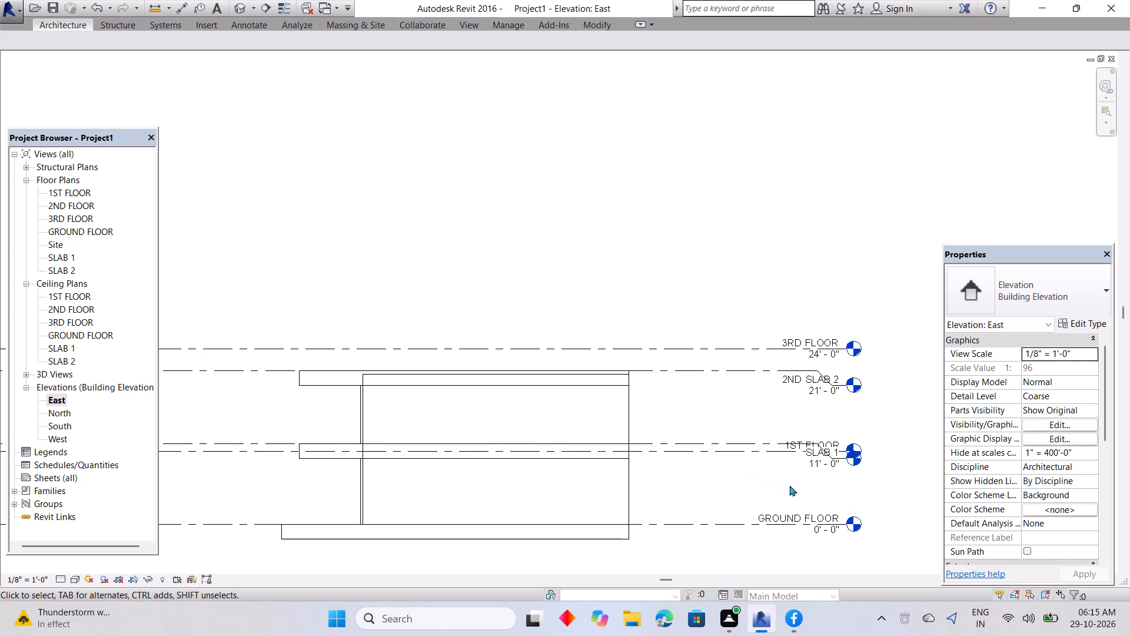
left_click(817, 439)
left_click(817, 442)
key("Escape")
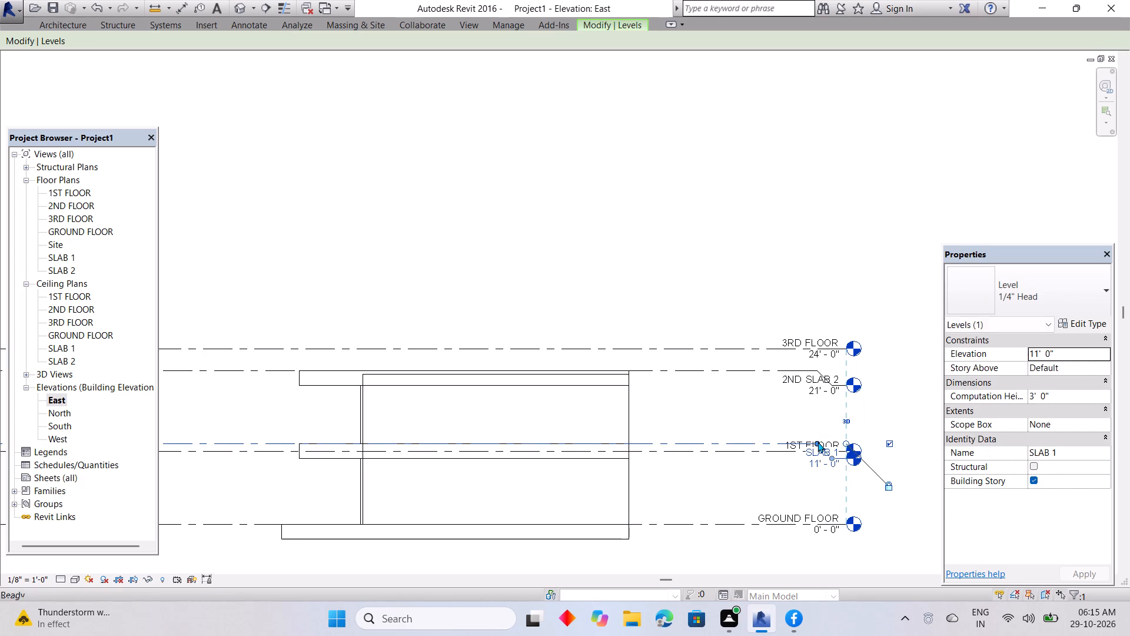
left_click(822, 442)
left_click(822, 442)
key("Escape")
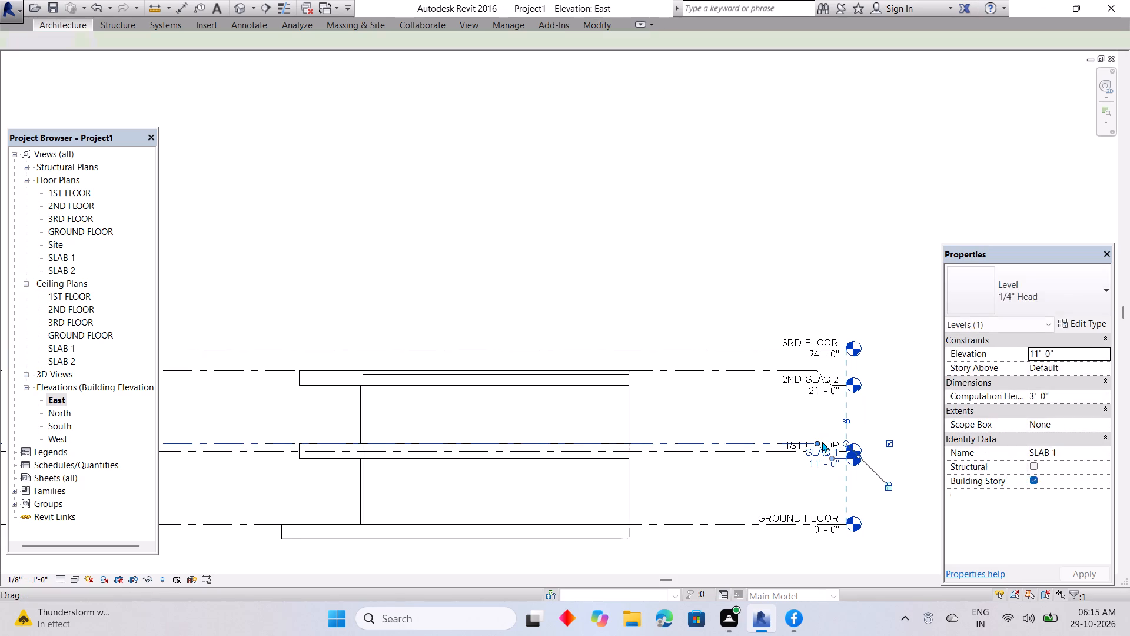
Set the 1ST FLOOR level's elevation to 11' in the East elevation.
double_click(814, 452)
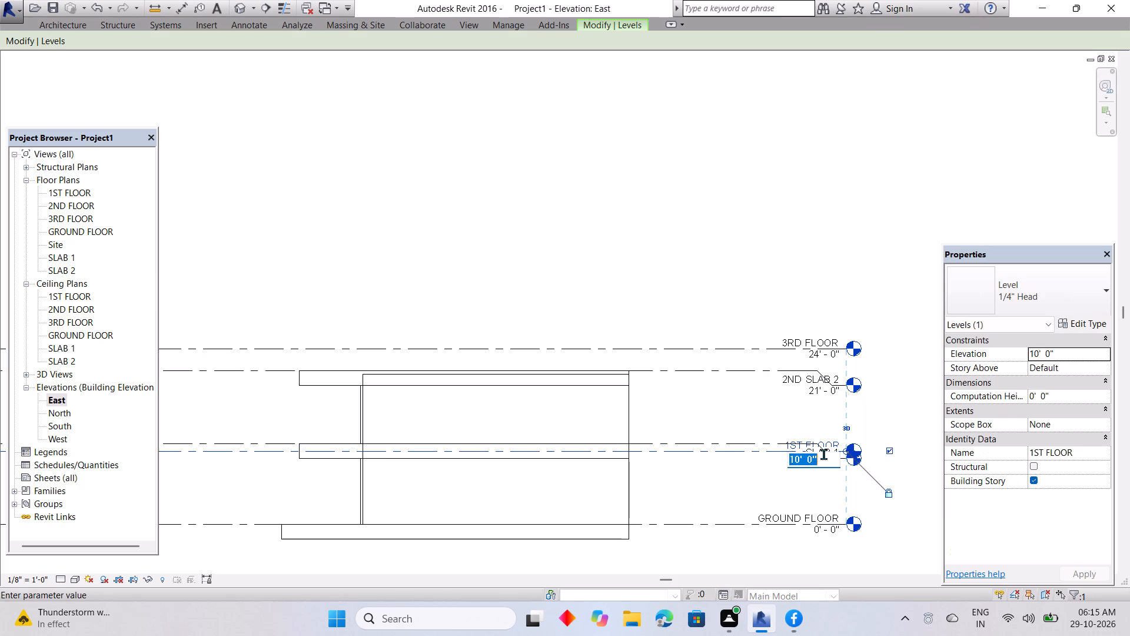
key("BackSpace")
type("11")
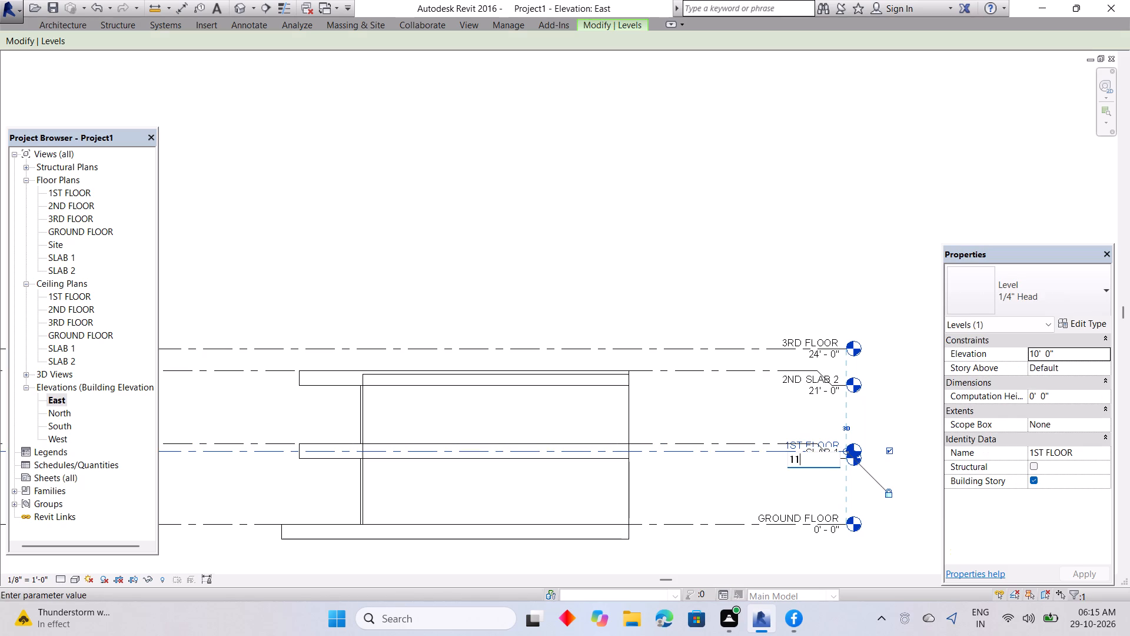
key("Return")
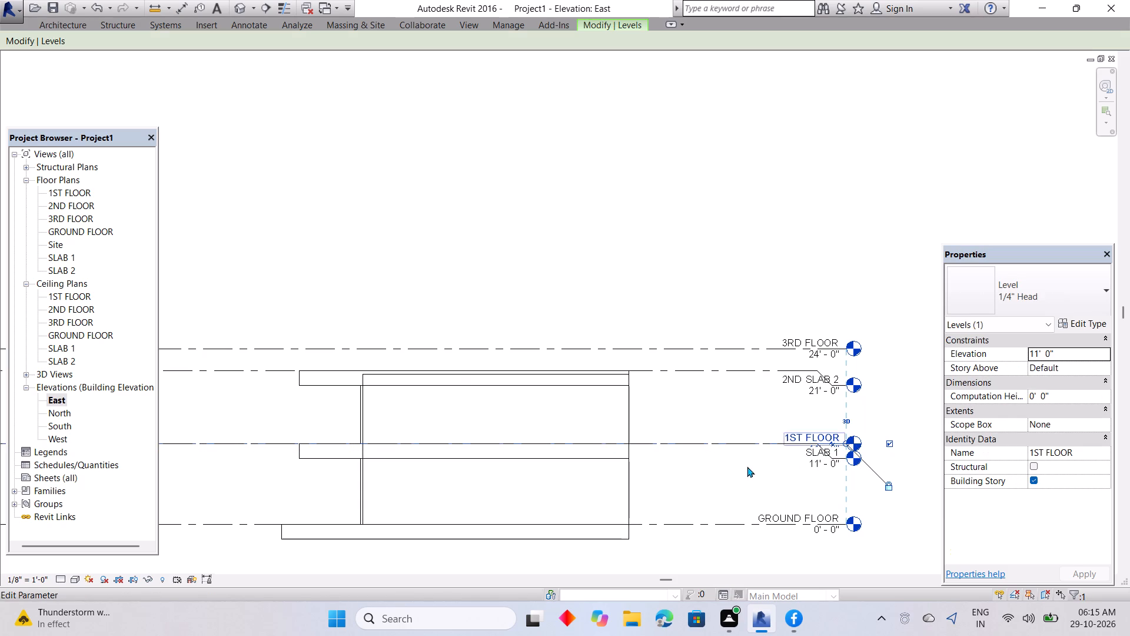
left_click(757, 469)
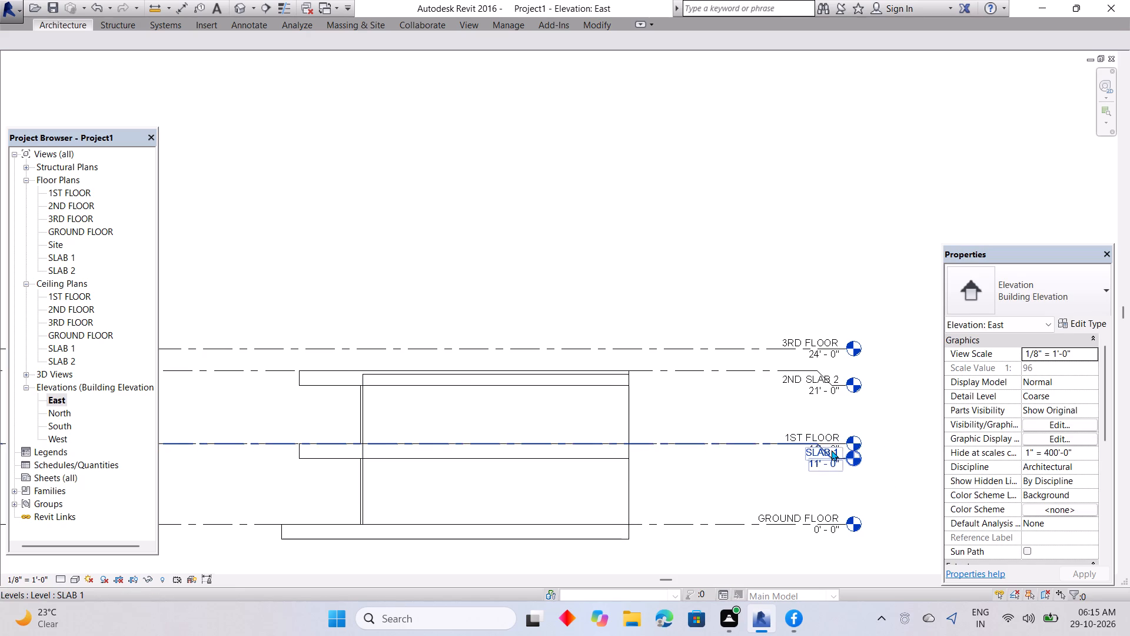
Set the 2ND FLOOR level's elevation to 22' in the East elevation.
left_click(789, 379)
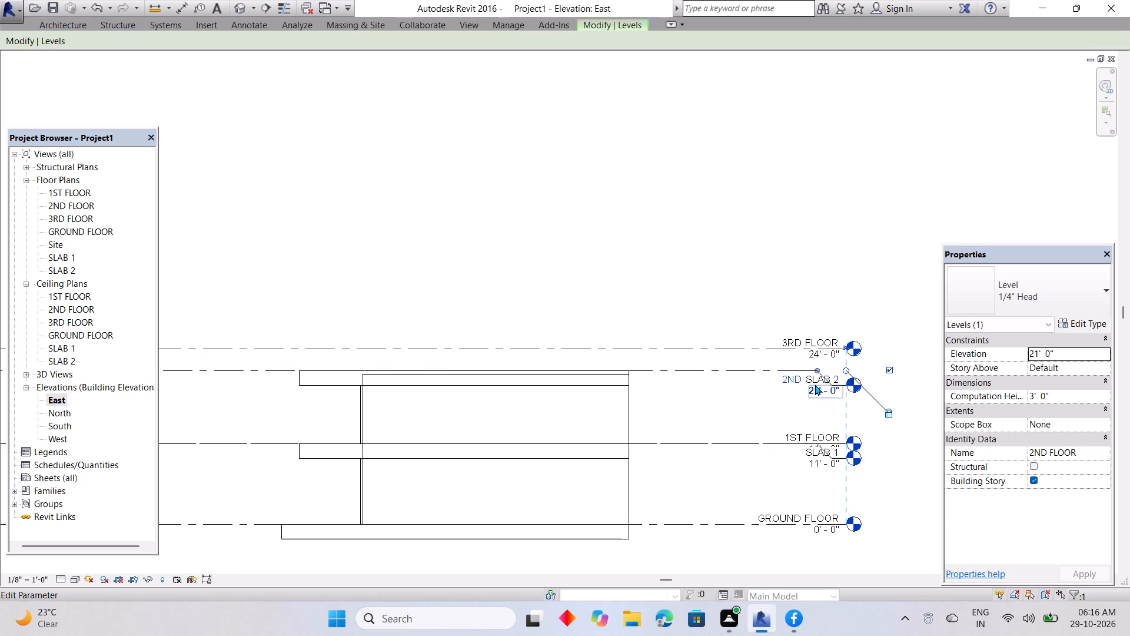
left_click(811, 391)
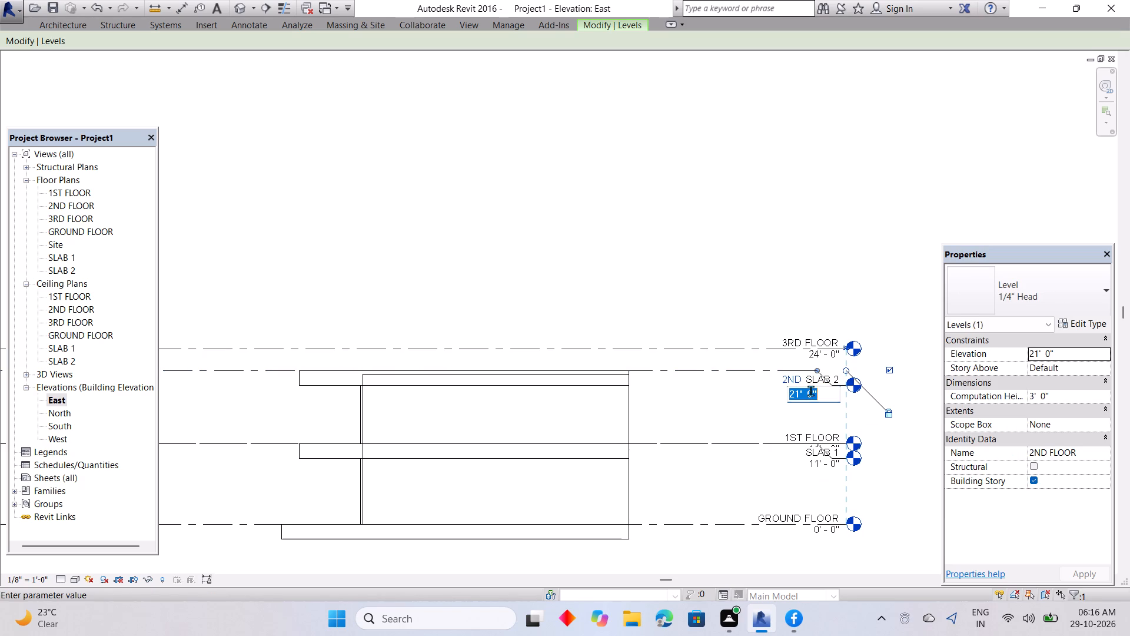
key("BackSpace")
type("22")
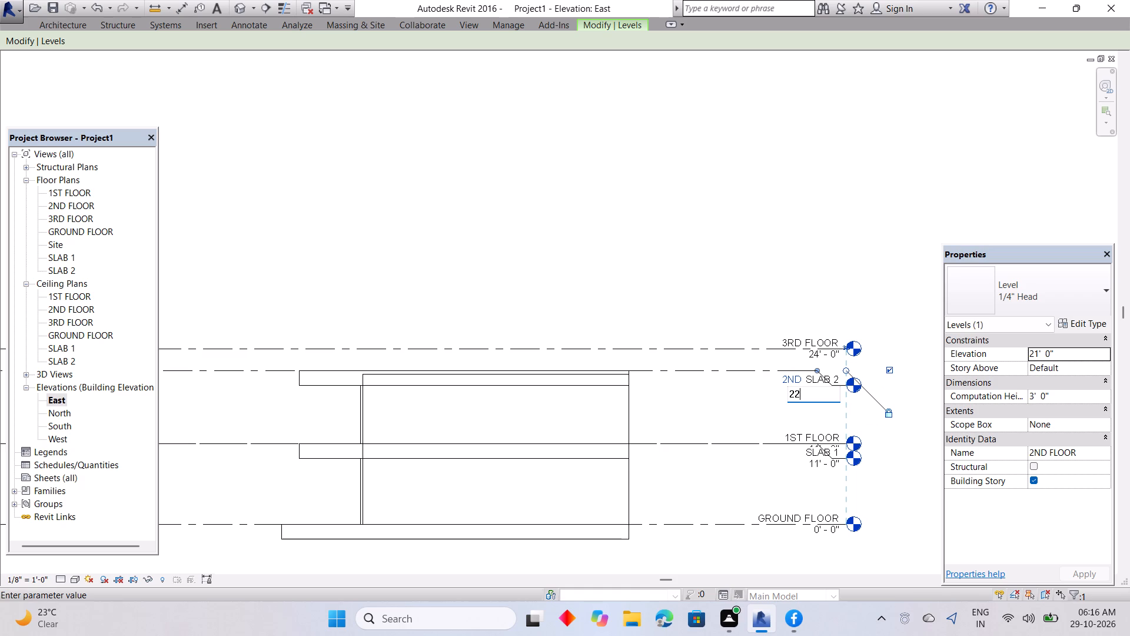
key("Return")
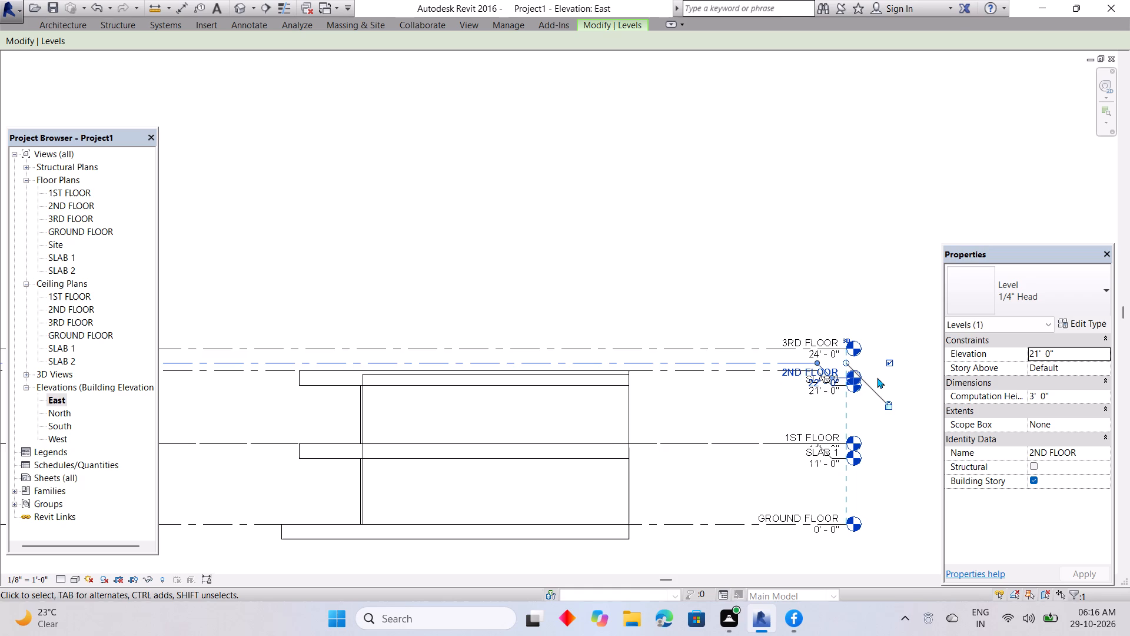
left_click(716, 393)
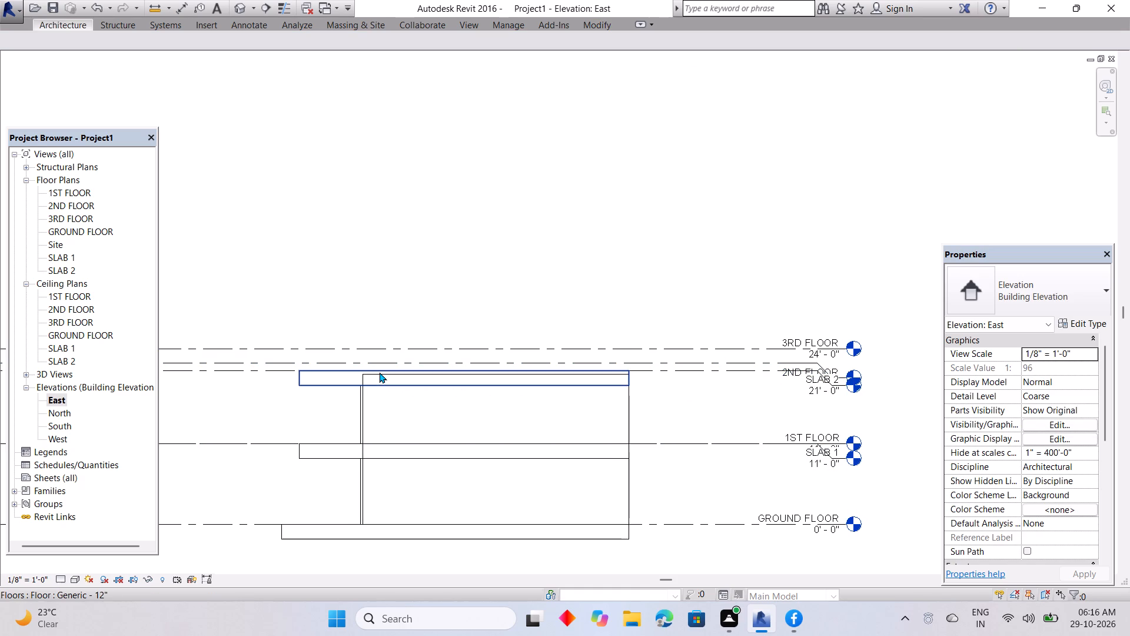
Delete the uppermost Generic - 12" floor slab above the upper-storey walls.
left_click(379, 372)
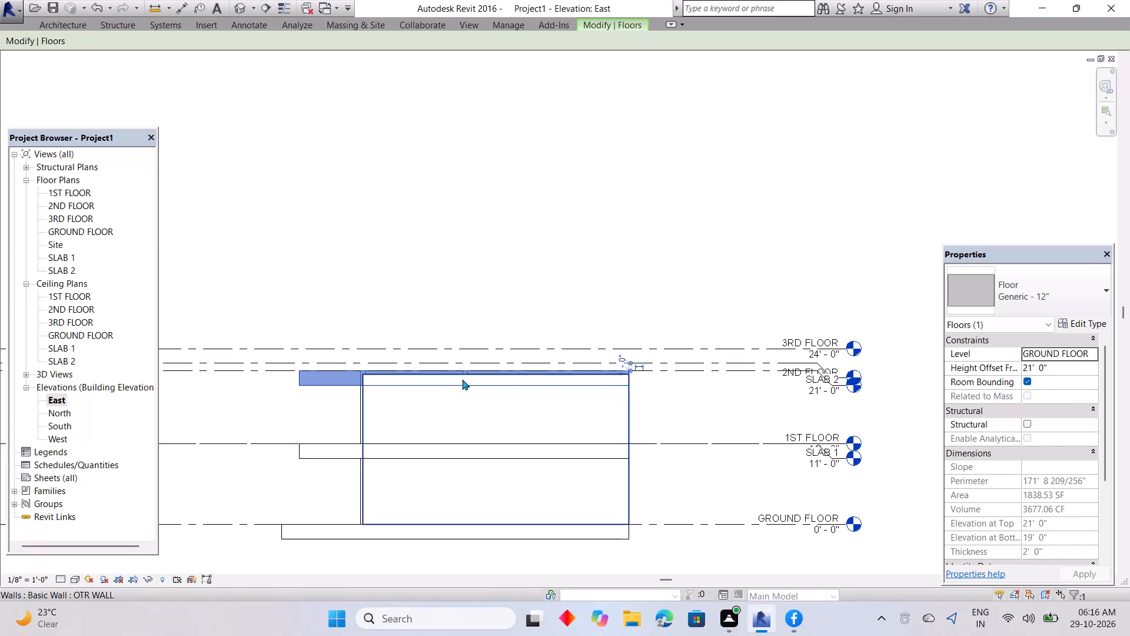
key("Delete")
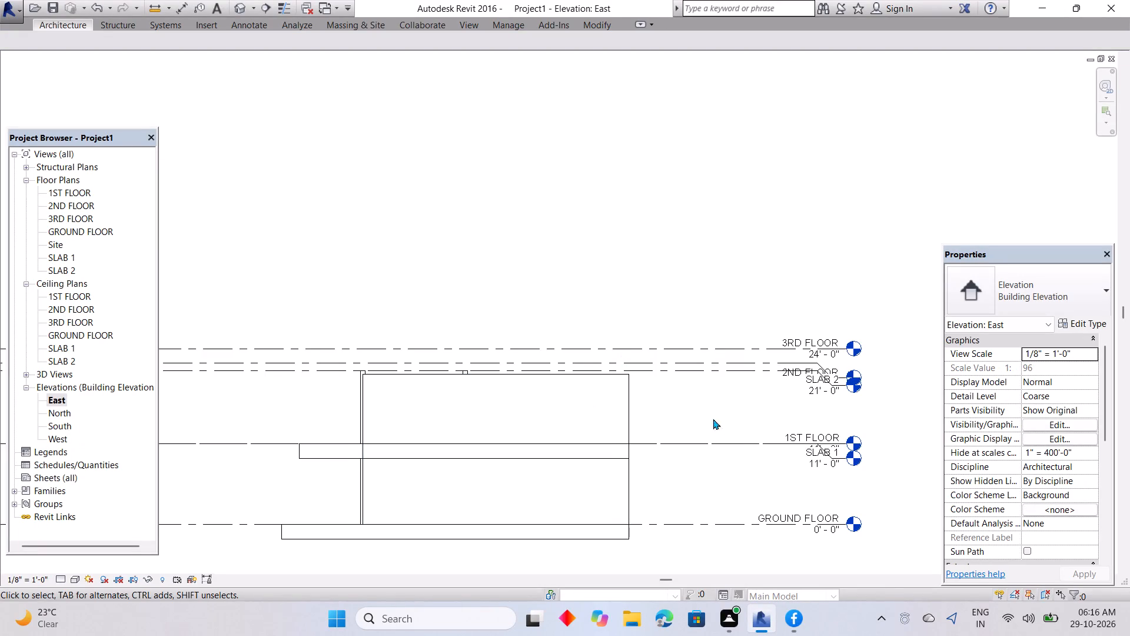
Stretch the top of the 36' long OTR WALL up to the 2ND FLOOR level, making it 22' high.
scroll(349, 390, "up", 3)
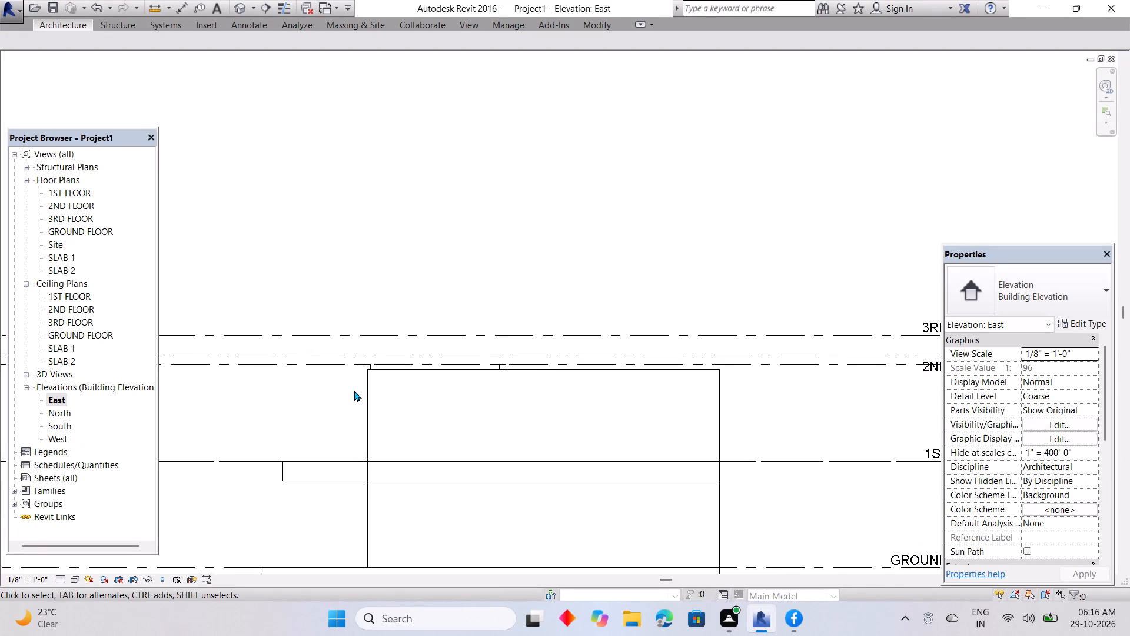
scroll(354, 390, "up", 1)
left_click(419, 364)
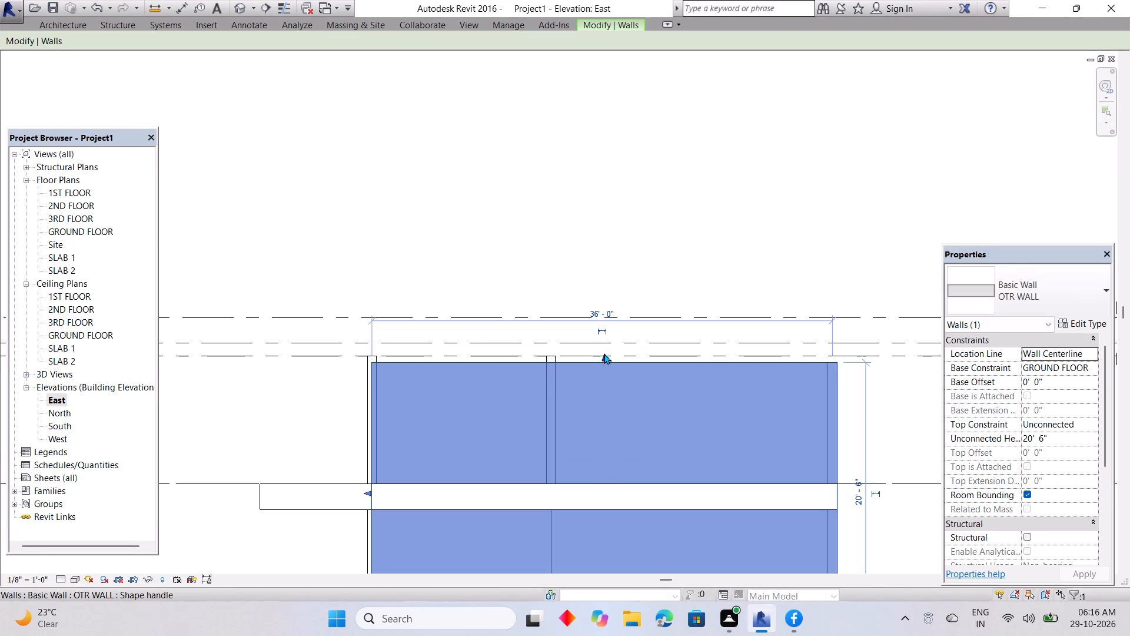
left_click_drag(601, 352, 600, 342)
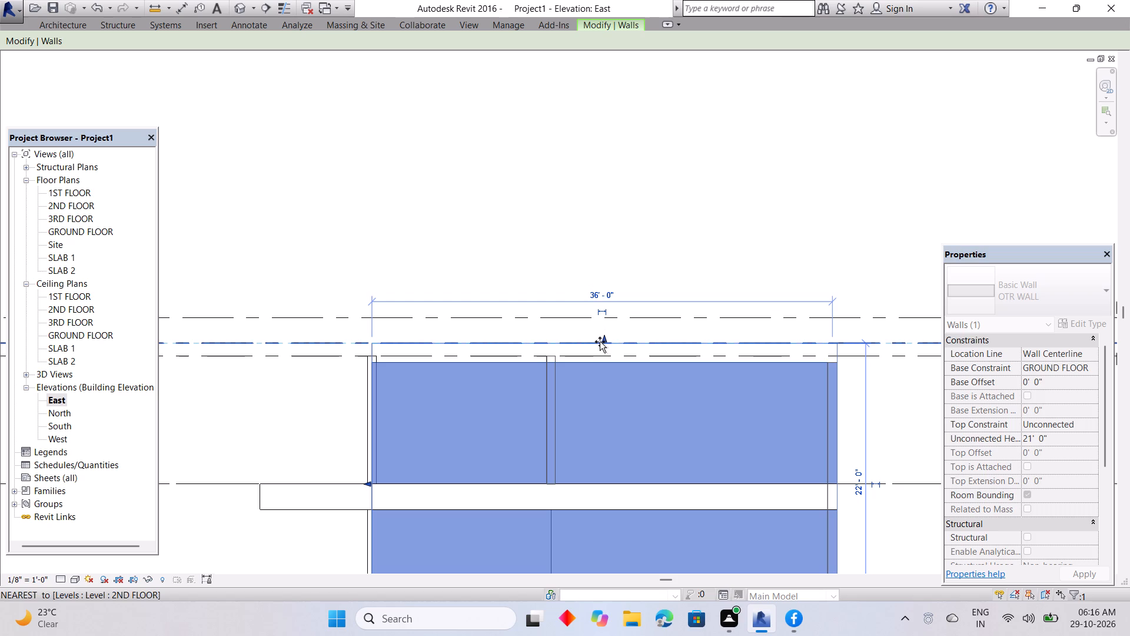
key("Escape")
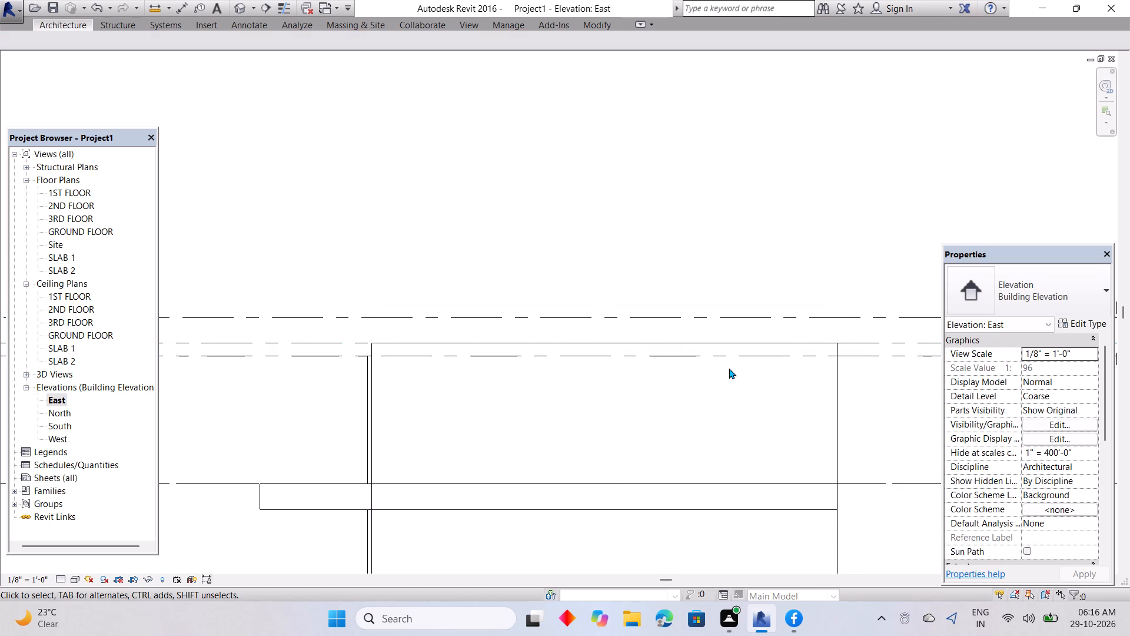
Set the SLAB 2 level's elevation to 23' in the East elevation.
scroll(729, 368, "down", 3)
middle_click_drag(789, 383, 599, 401)
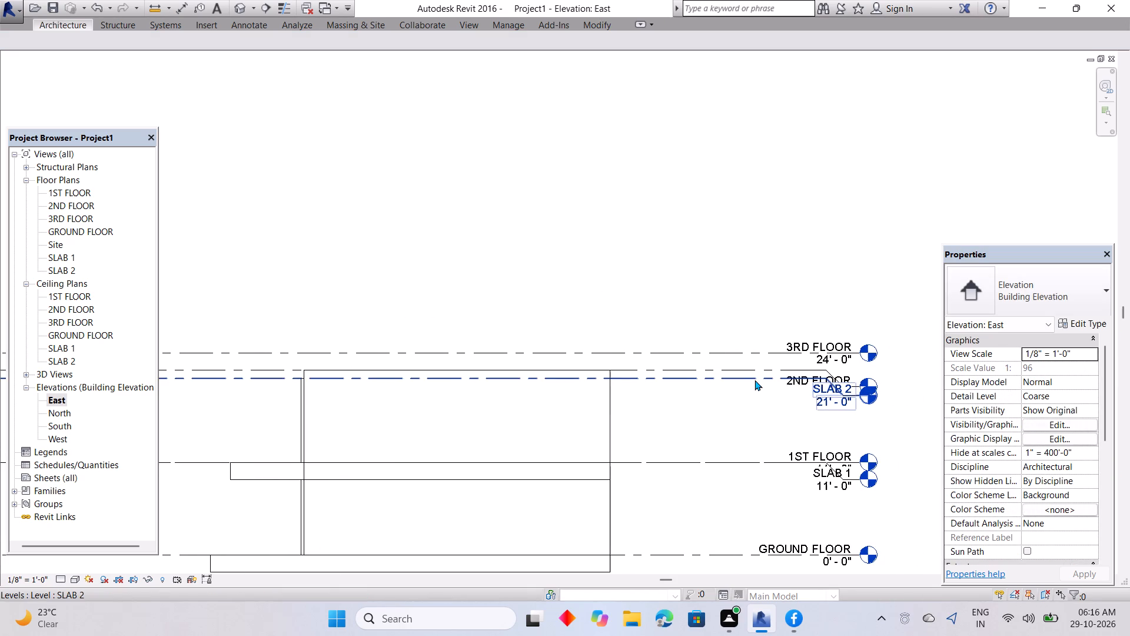
left_click(755, 380)
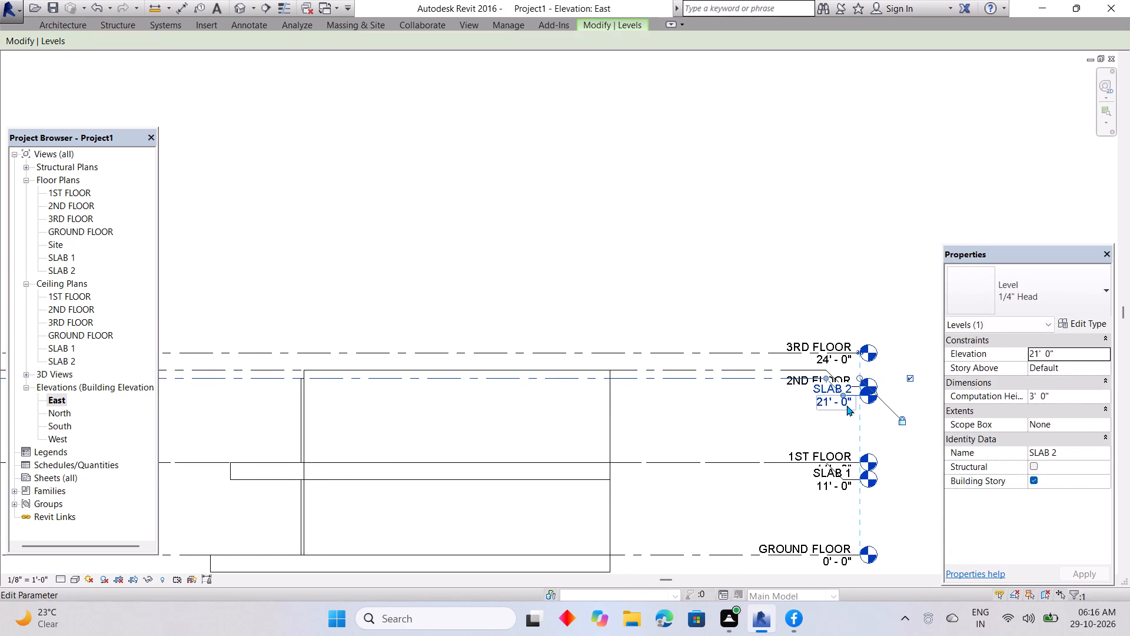
left_click(846, 404)
left_click_drag(846, 404, 782, 407)
double_click(832, 404)
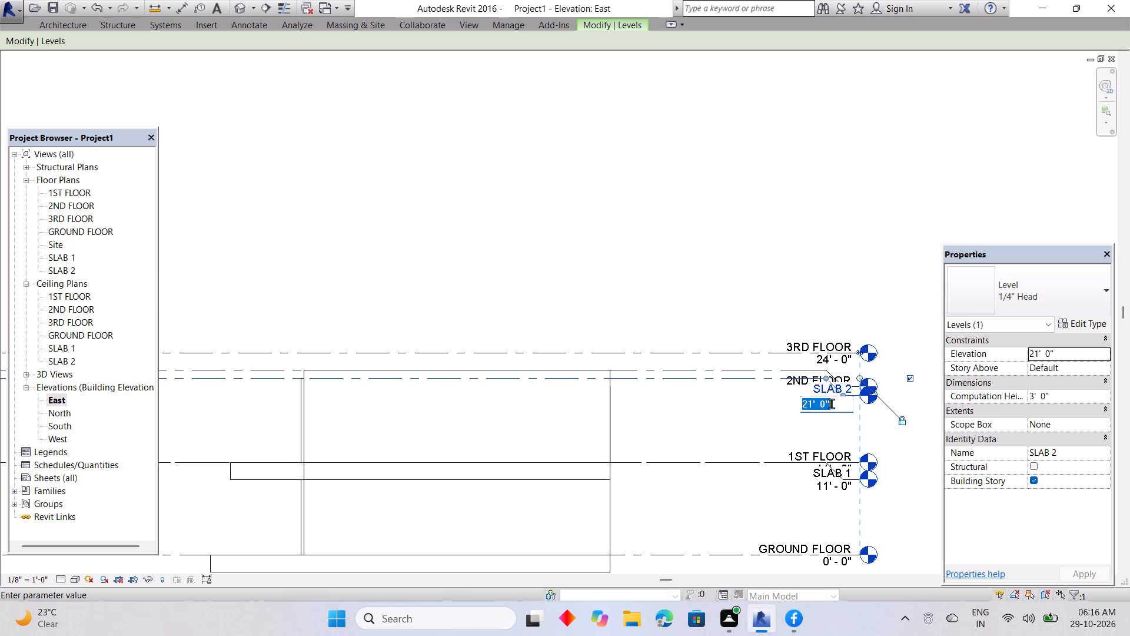
left_click_drag(831, 404, 775, 405)
key("Delete")
type("23")
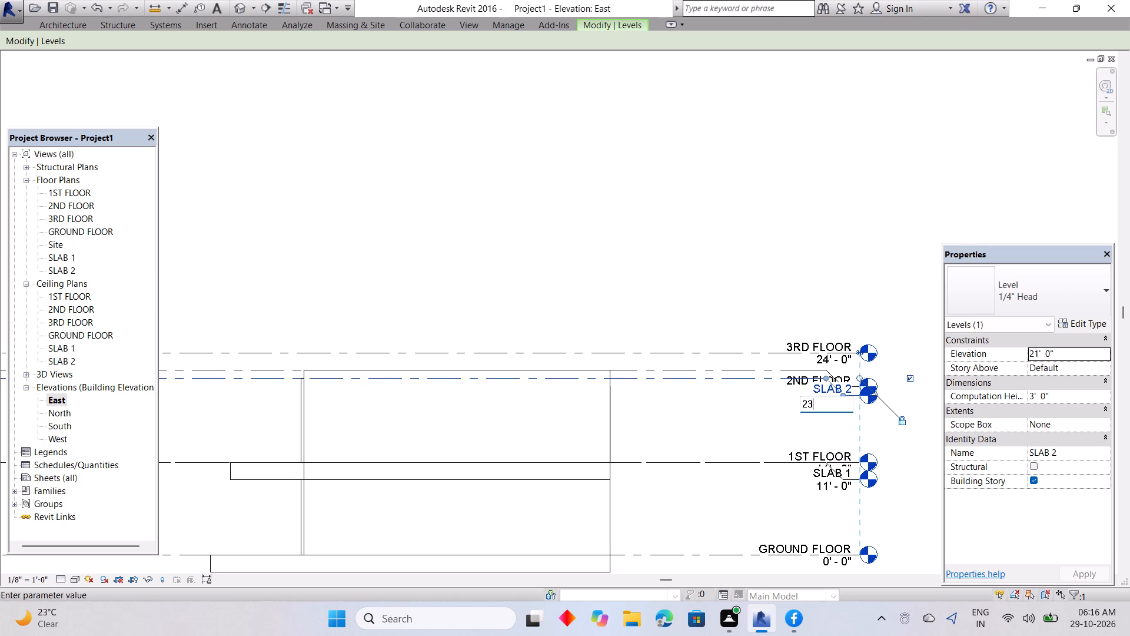
key("Return")
left_click_drag(796, 399, 795, 399)
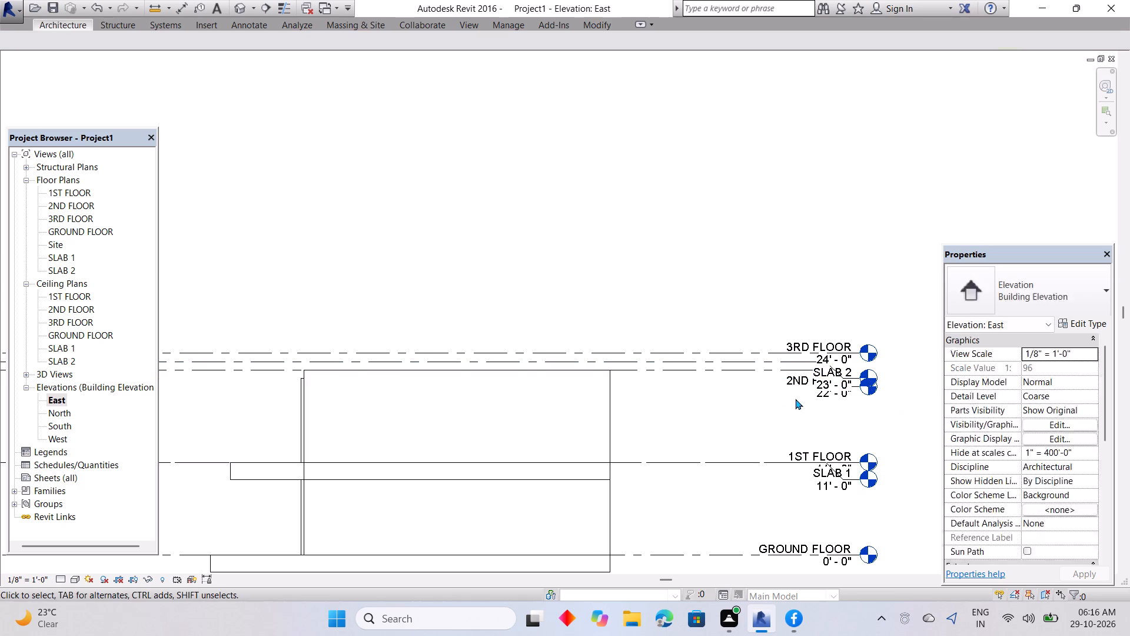
Delete the 3RD FLOOR level together with its associated view.
left_click_drag(795, 399, 791, 399)
scroll(606, 420, "down", 1)
left_click(732, 360)
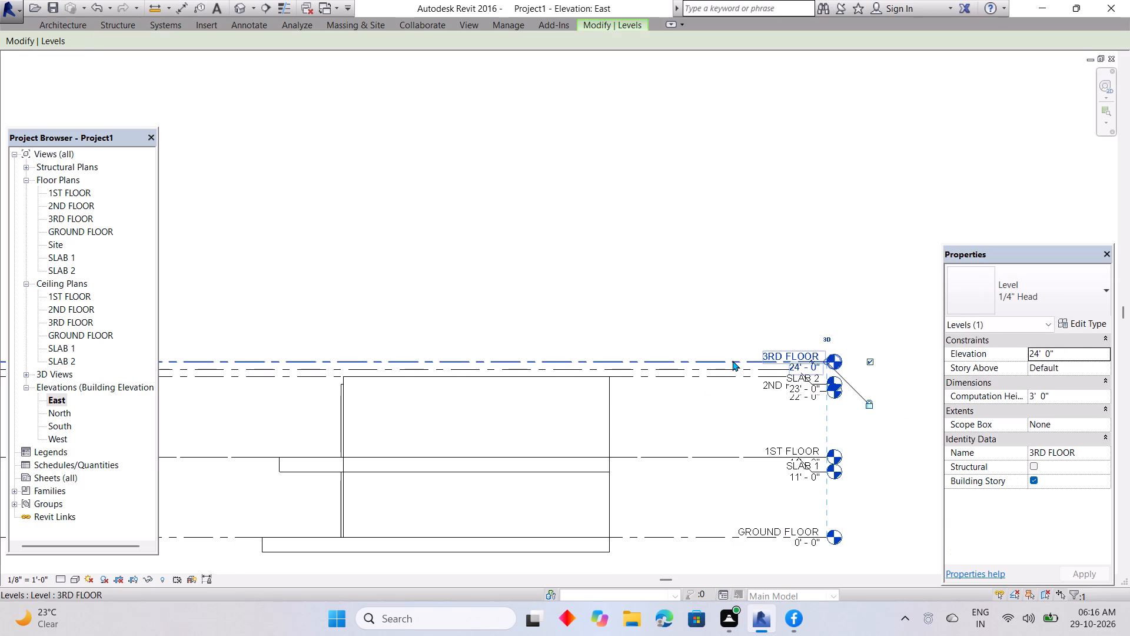
key("Delete")
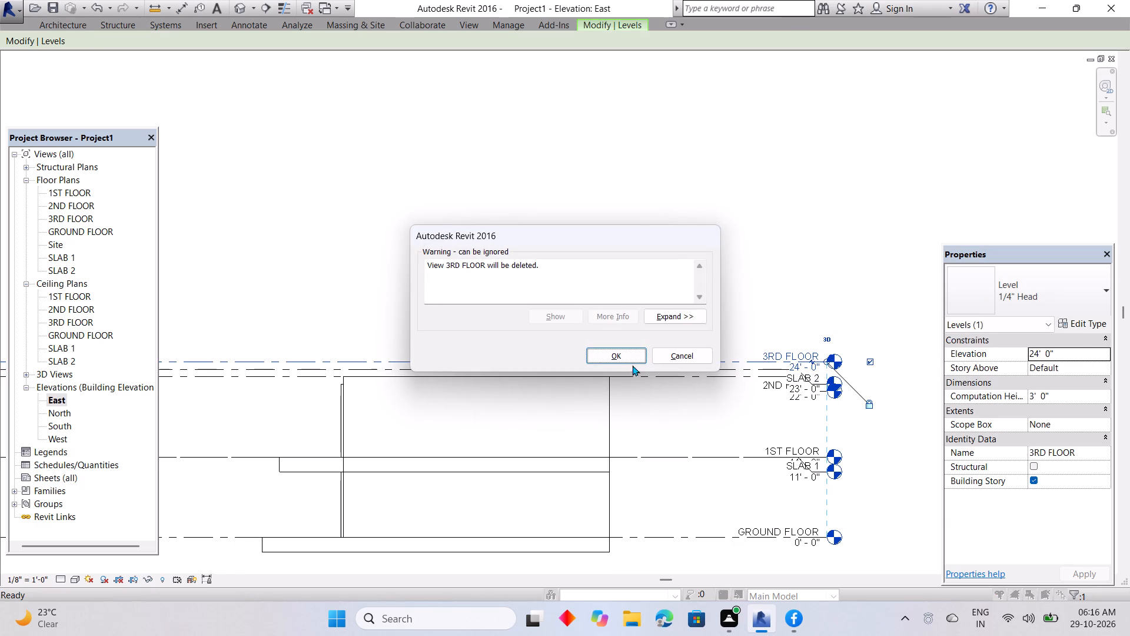
left_click(628, 359)
Stretch the top of the upper-storey Generic - 8" front wall up to the 2ND FLOOR level.
scroll(693, 415, "down", 2)
middle_click_drag(692, 425, 745, 389)
scroll(493, 337, "up", 4)
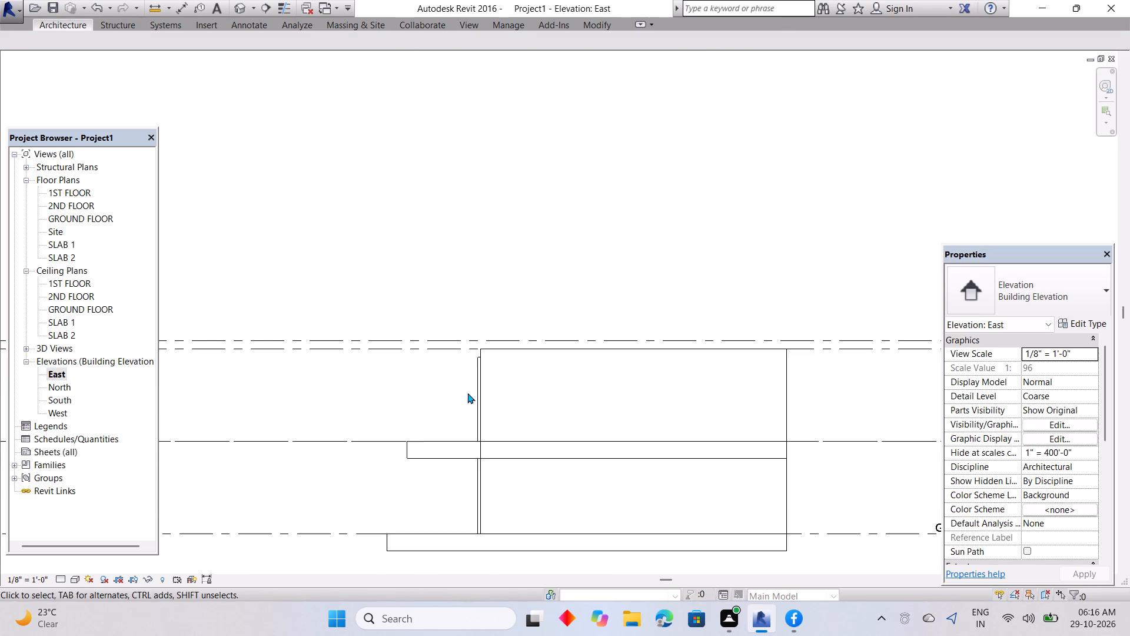
scroll(467, 393, "up", 1)
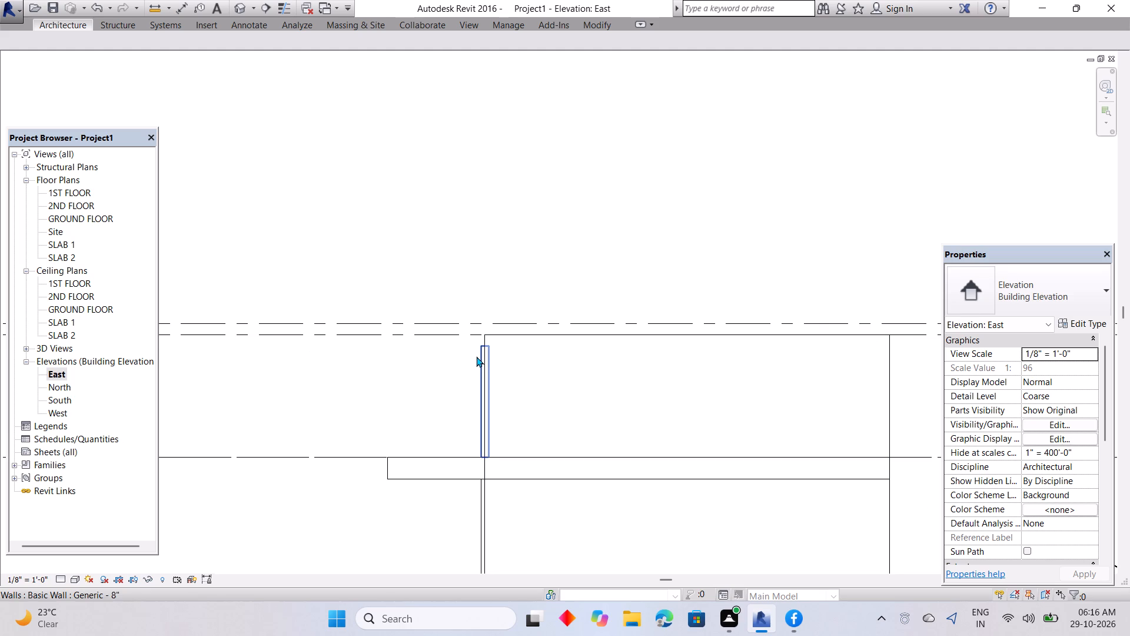
left_click(476, 356)
left_click_drag(484, 338, 491, 326)
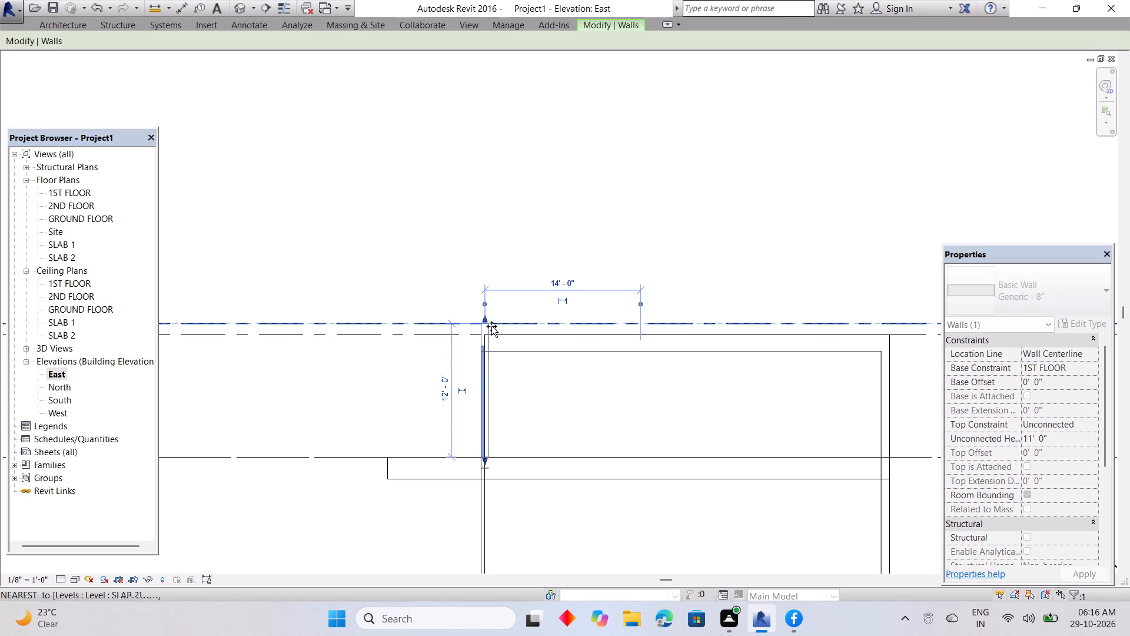
left_click_drag(491, 326, 491, 334)
key("Escape")
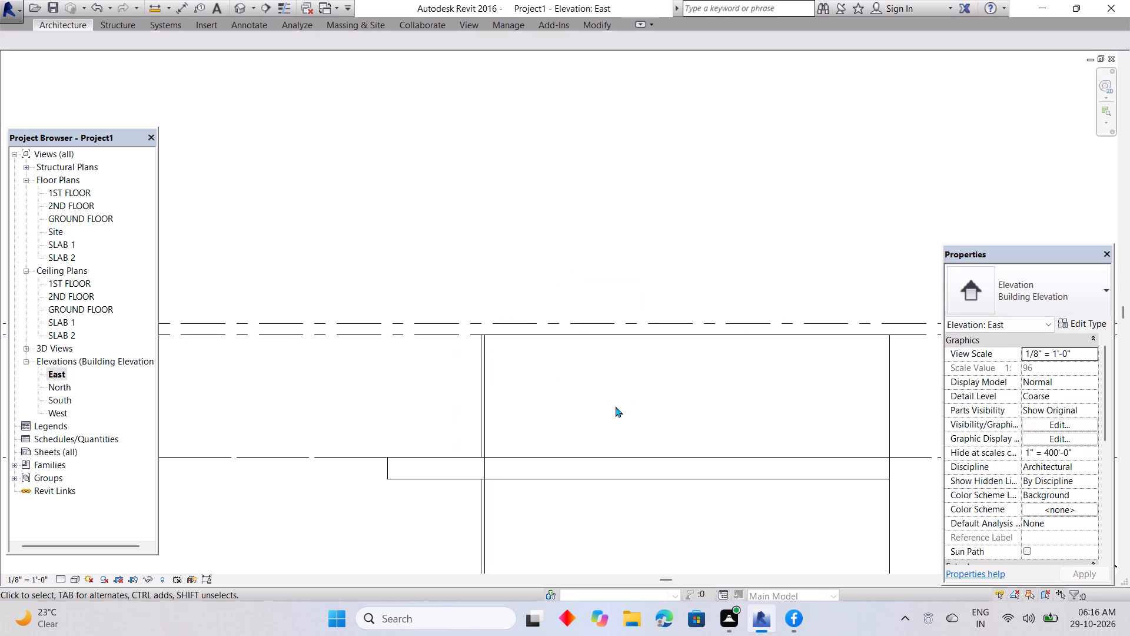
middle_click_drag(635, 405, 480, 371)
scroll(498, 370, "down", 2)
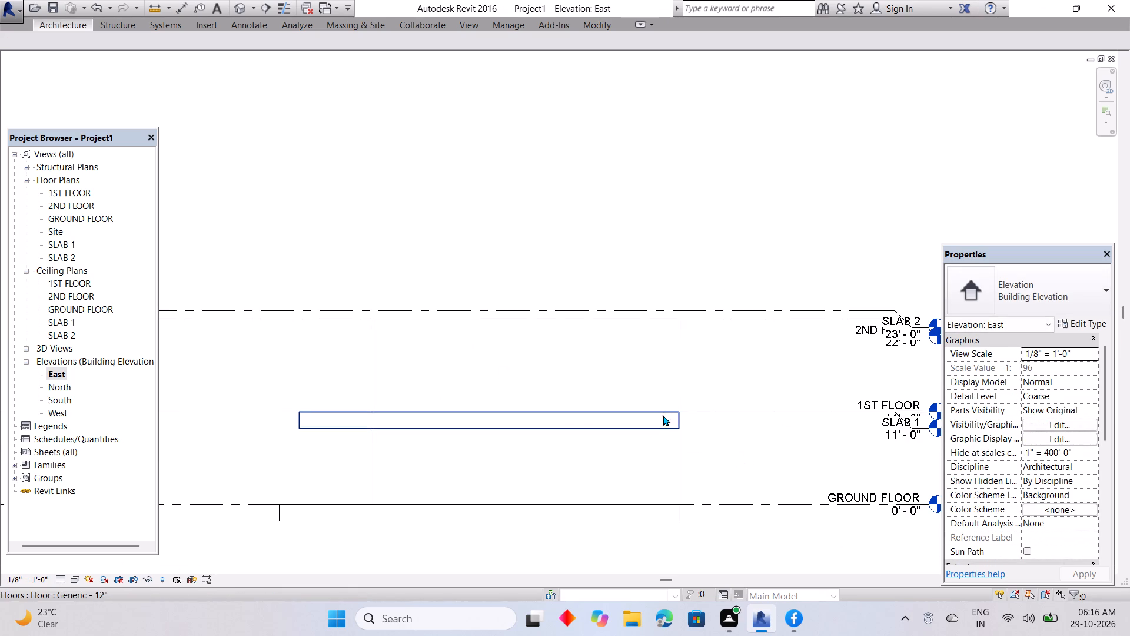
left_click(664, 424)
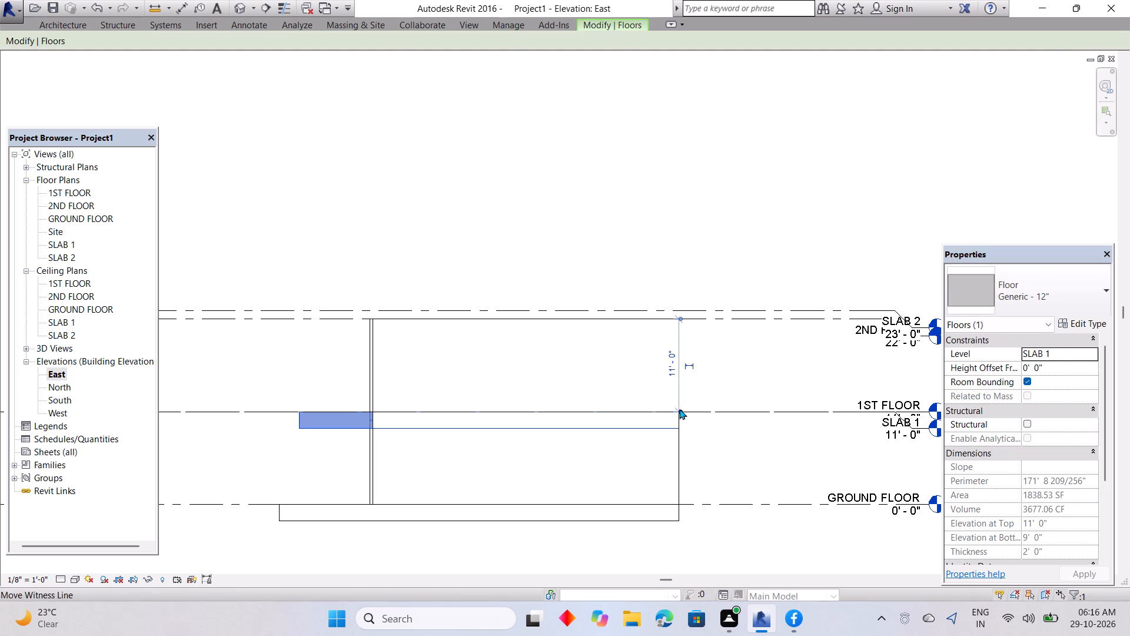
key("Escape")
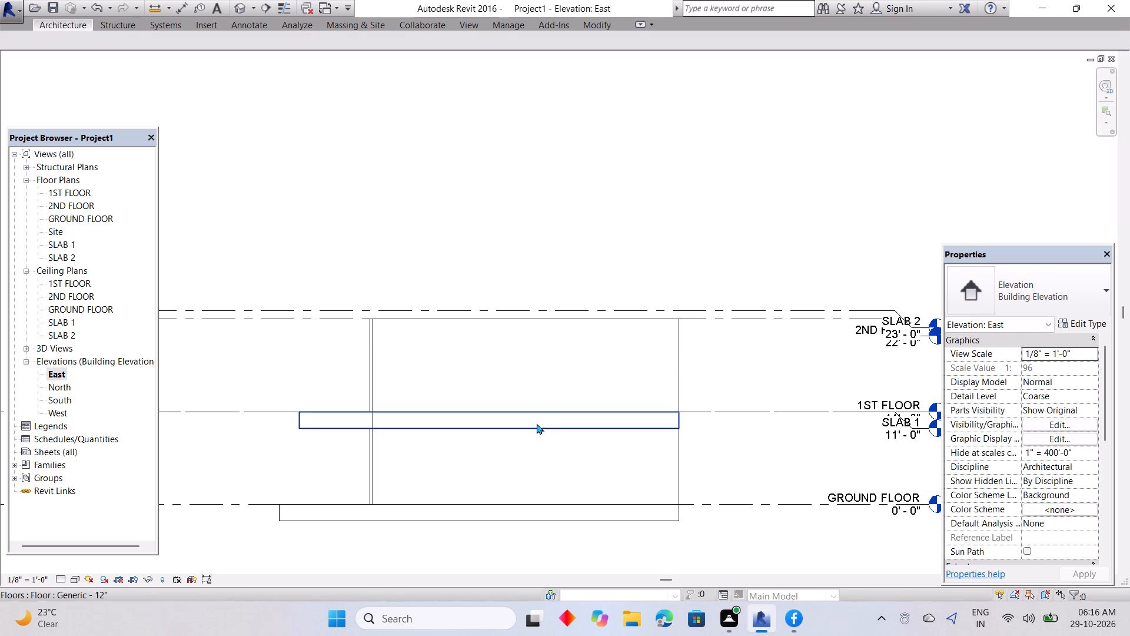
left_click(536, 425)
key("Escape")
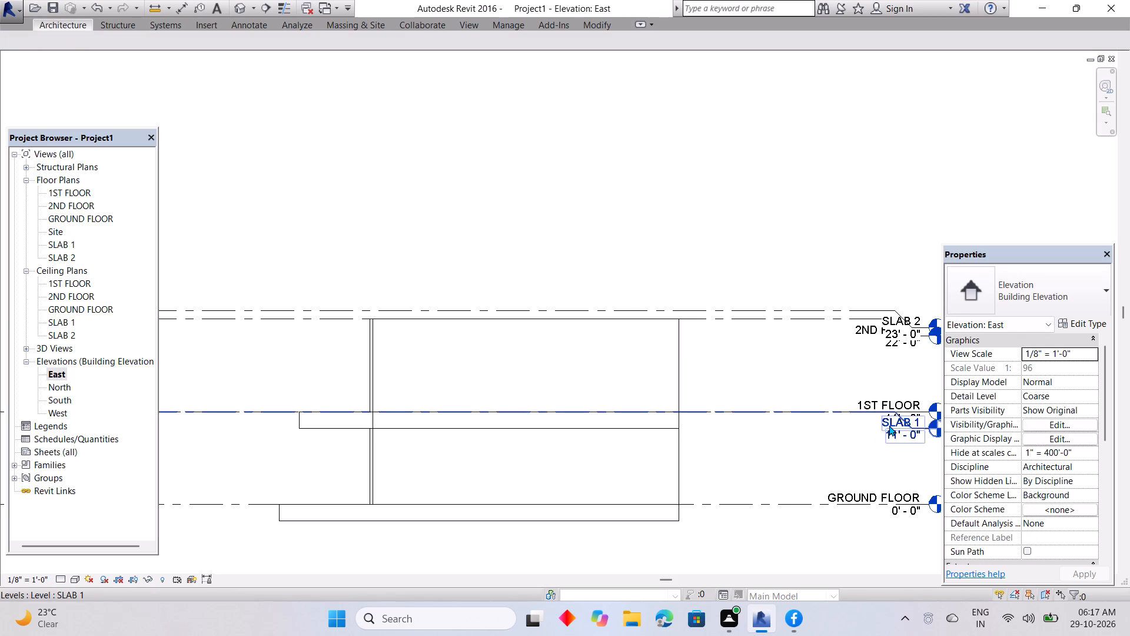
Set the SLAB 1 level's elevation to 12' in the East elevation.
left_click(889, 425)
left_click(905, 436)
key("Escape")
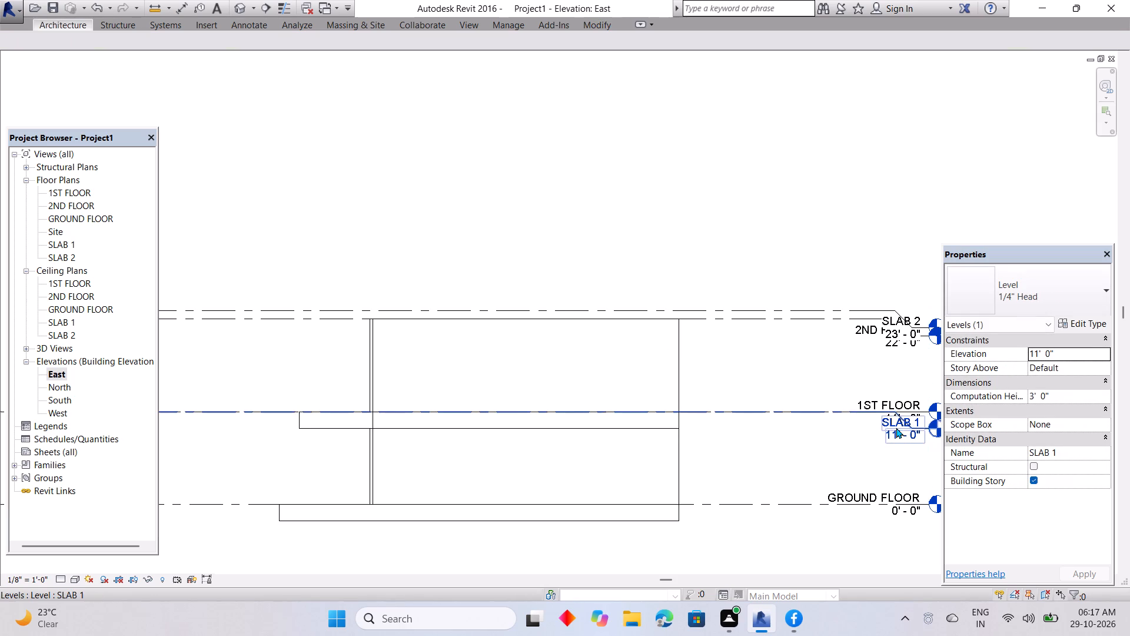
left_click(882, 399)
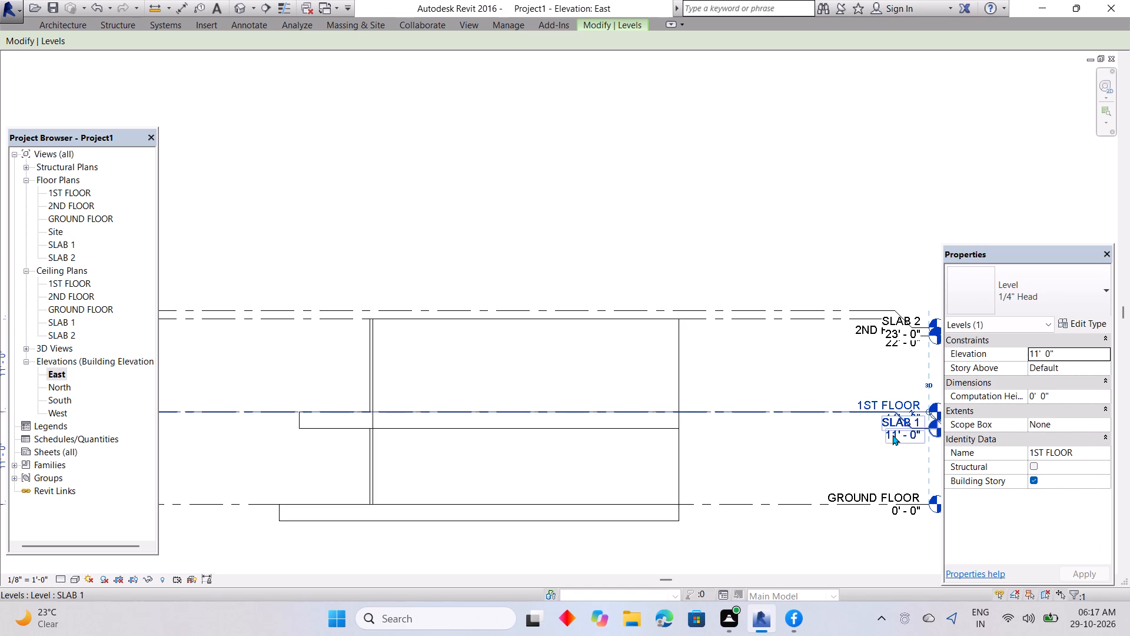
left_click(892, 435)
double_click(893, 436)
left_click_drag(902, 436, 902, 436)
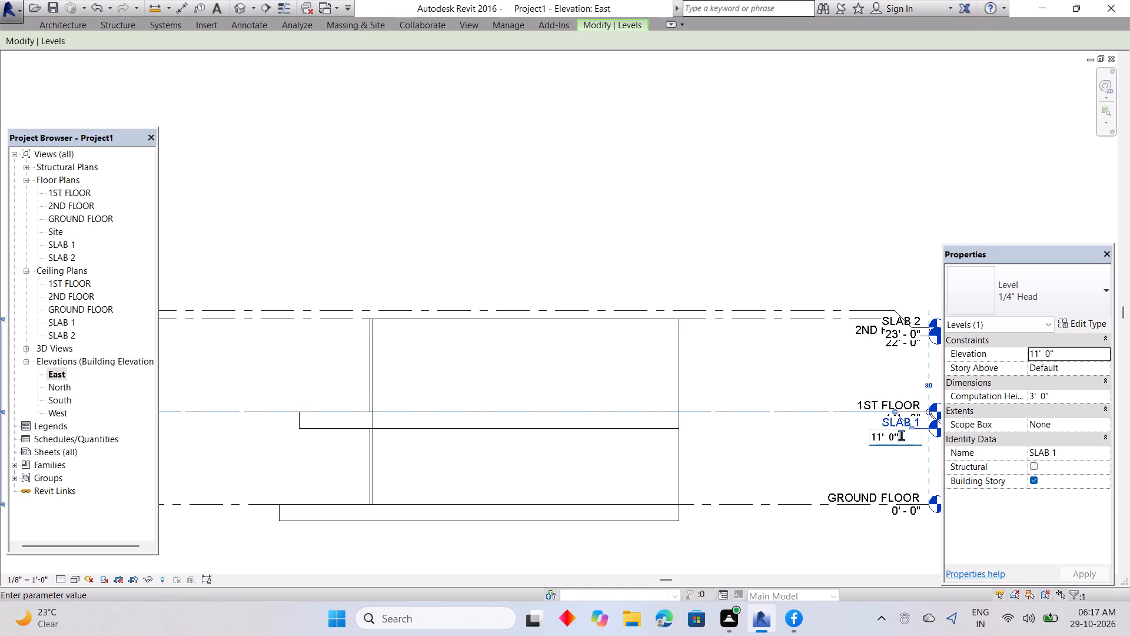
left_click_drag(902, 436, 840, 442)
key("BackSpace")
type("12")
key("Return")
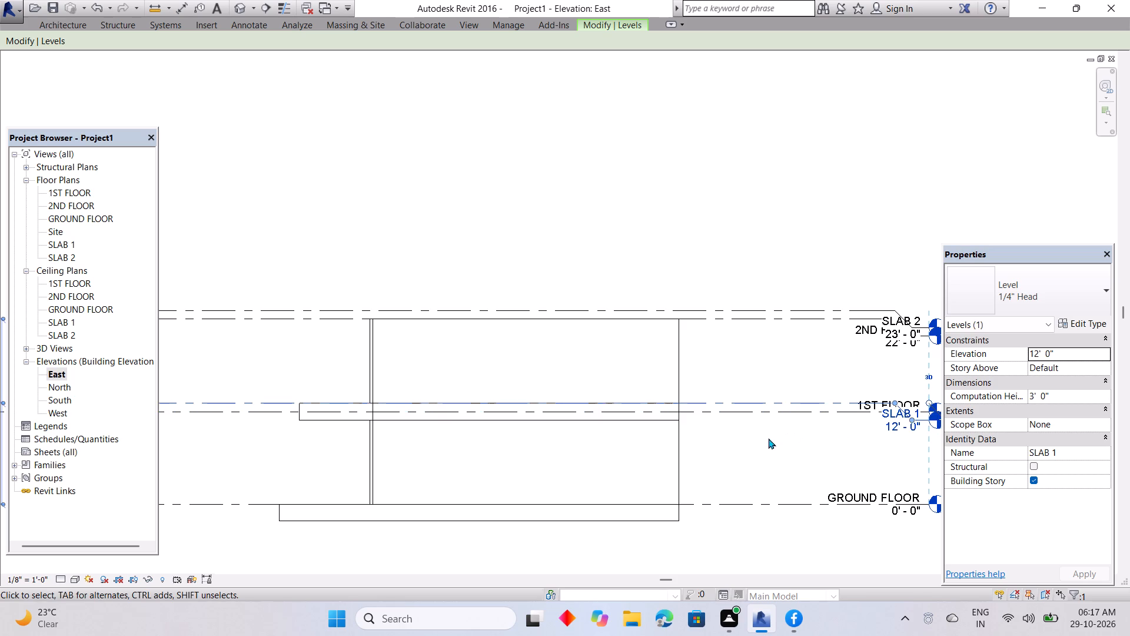
left_click(752, 448)
key("Escape")
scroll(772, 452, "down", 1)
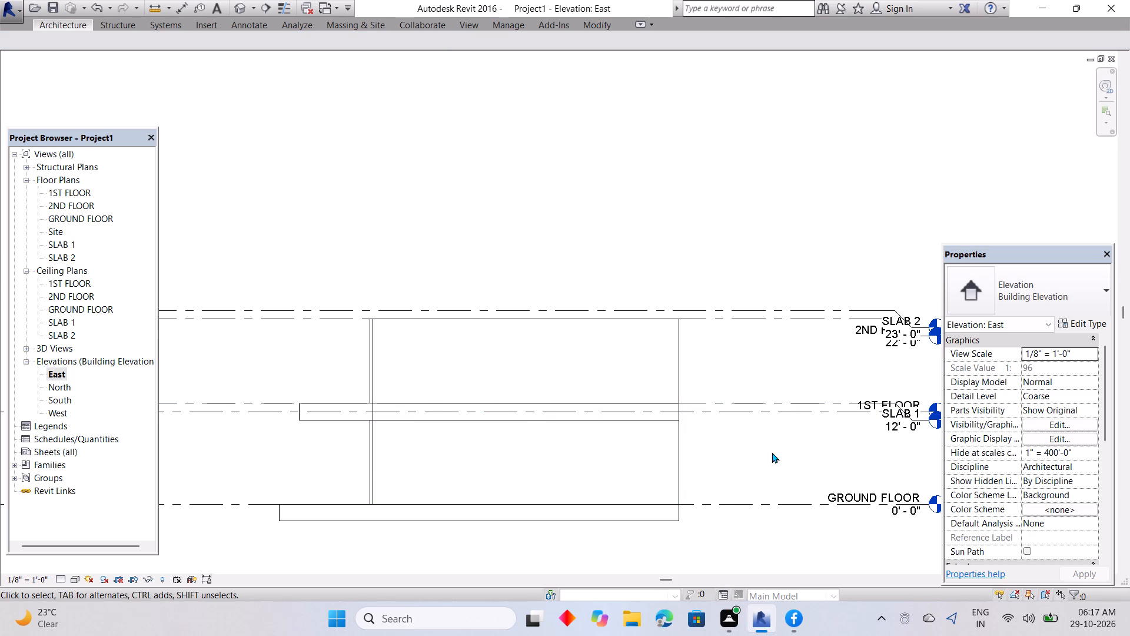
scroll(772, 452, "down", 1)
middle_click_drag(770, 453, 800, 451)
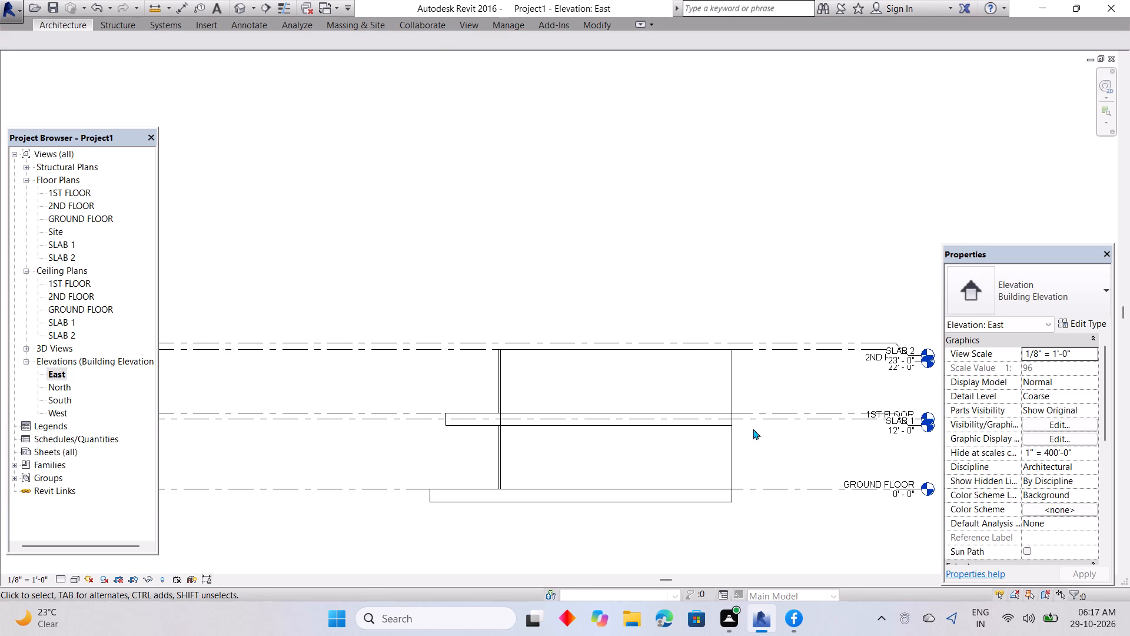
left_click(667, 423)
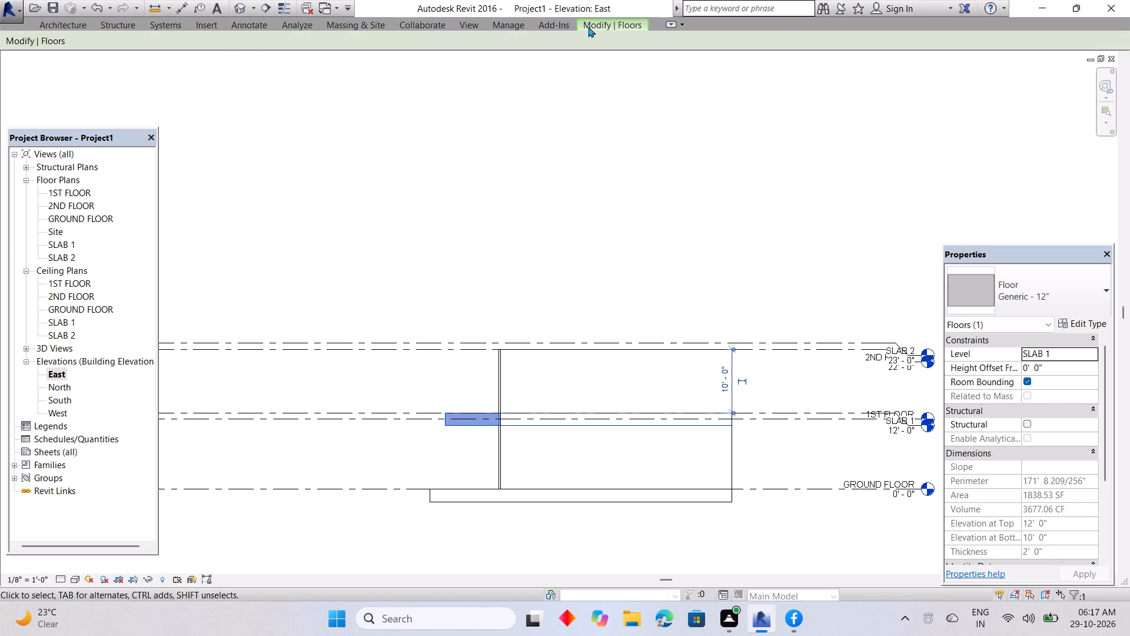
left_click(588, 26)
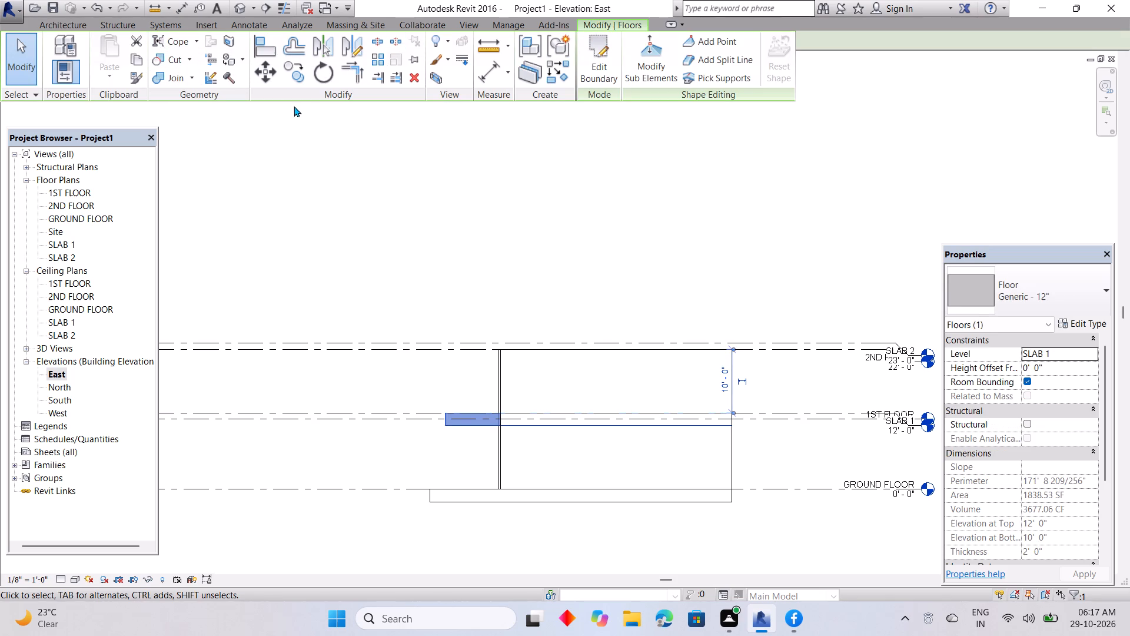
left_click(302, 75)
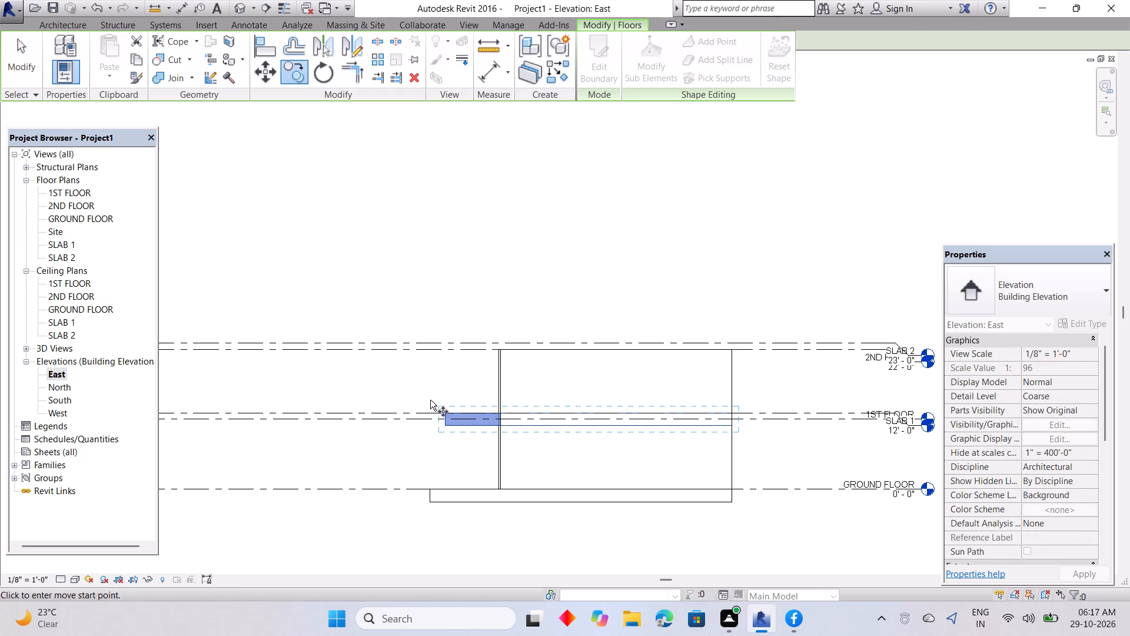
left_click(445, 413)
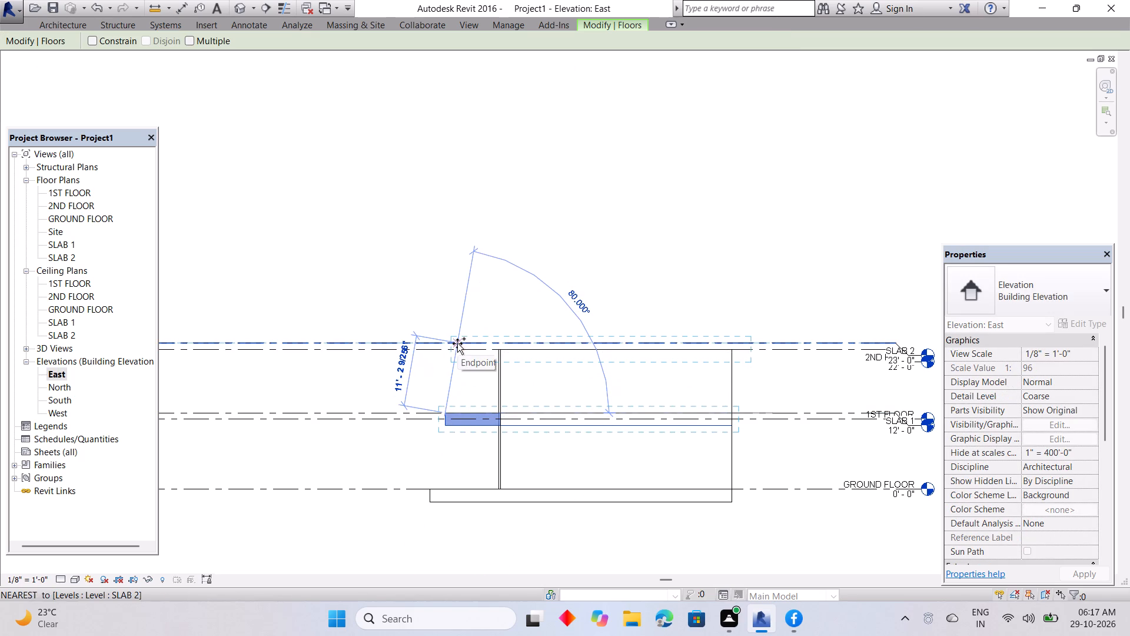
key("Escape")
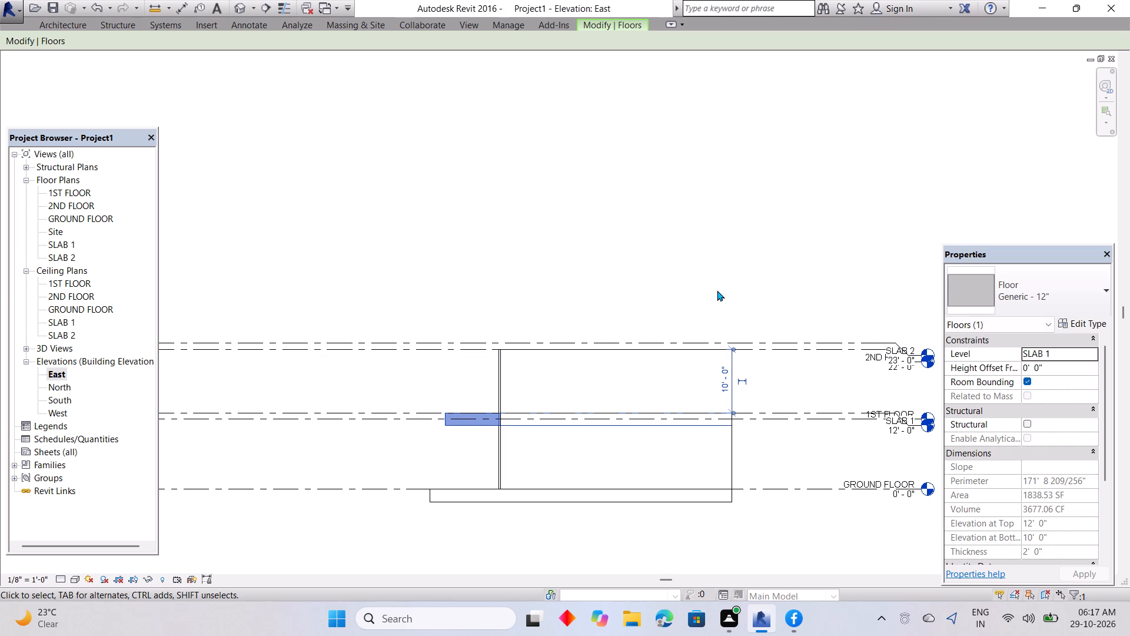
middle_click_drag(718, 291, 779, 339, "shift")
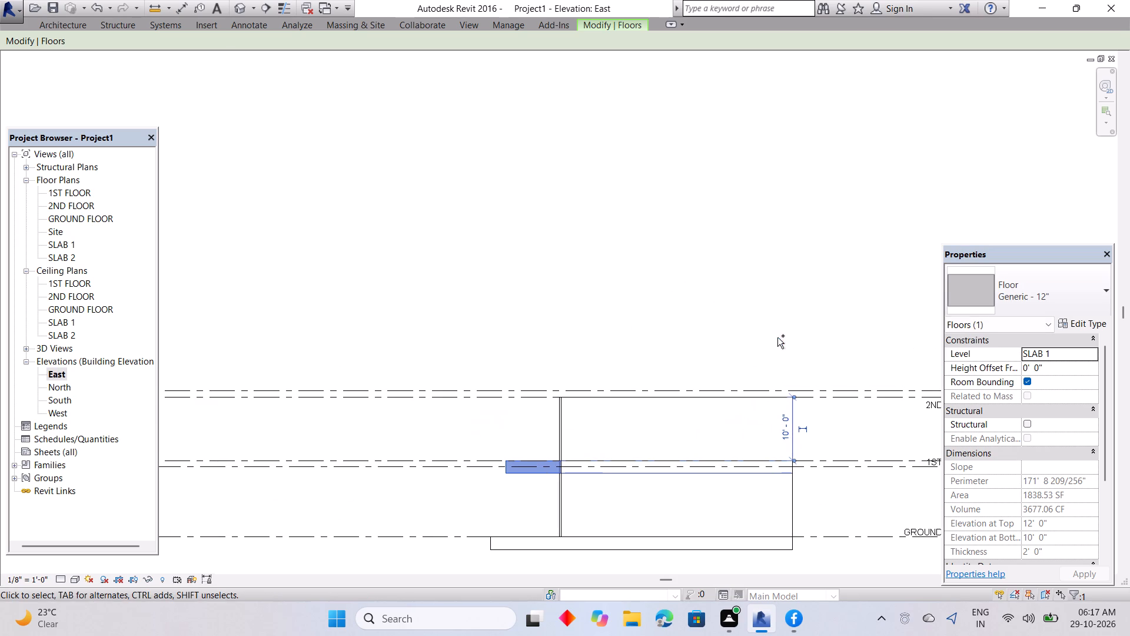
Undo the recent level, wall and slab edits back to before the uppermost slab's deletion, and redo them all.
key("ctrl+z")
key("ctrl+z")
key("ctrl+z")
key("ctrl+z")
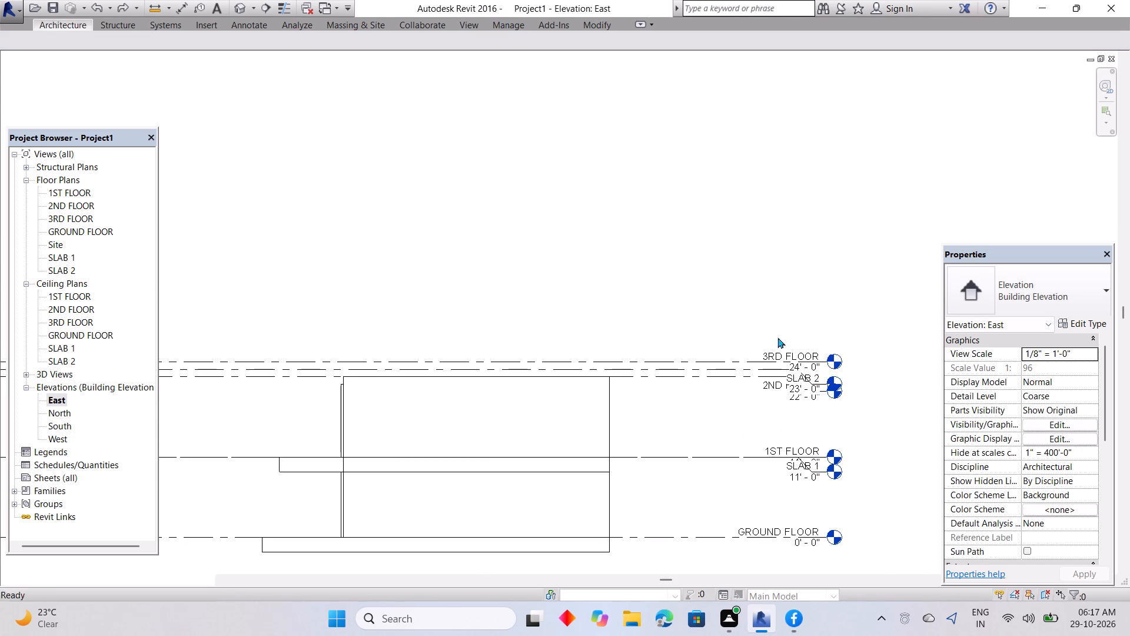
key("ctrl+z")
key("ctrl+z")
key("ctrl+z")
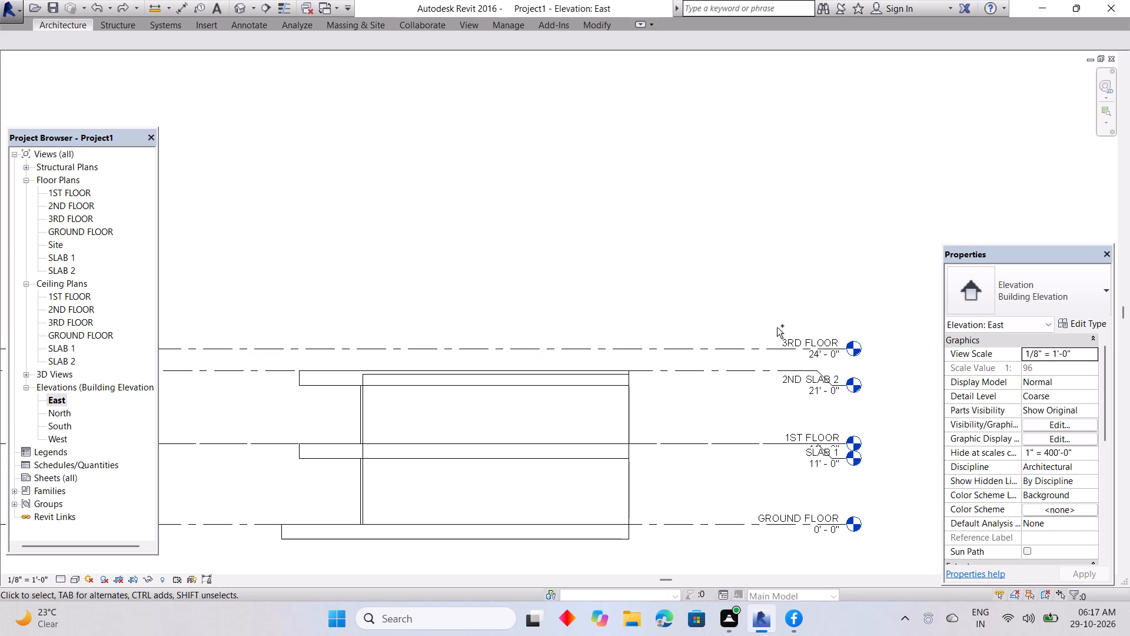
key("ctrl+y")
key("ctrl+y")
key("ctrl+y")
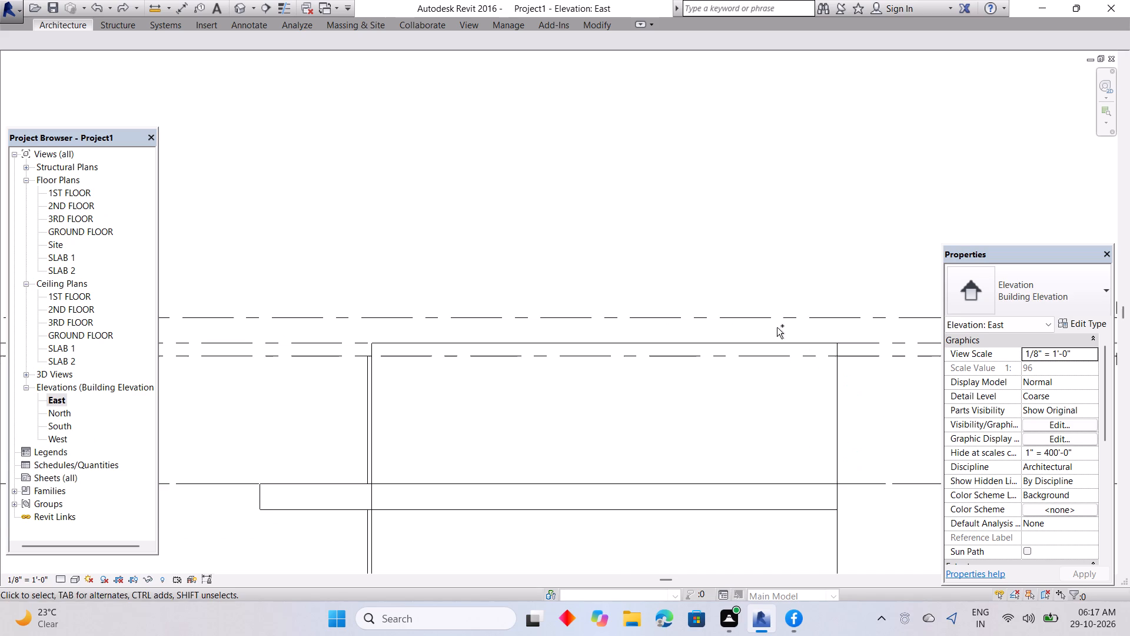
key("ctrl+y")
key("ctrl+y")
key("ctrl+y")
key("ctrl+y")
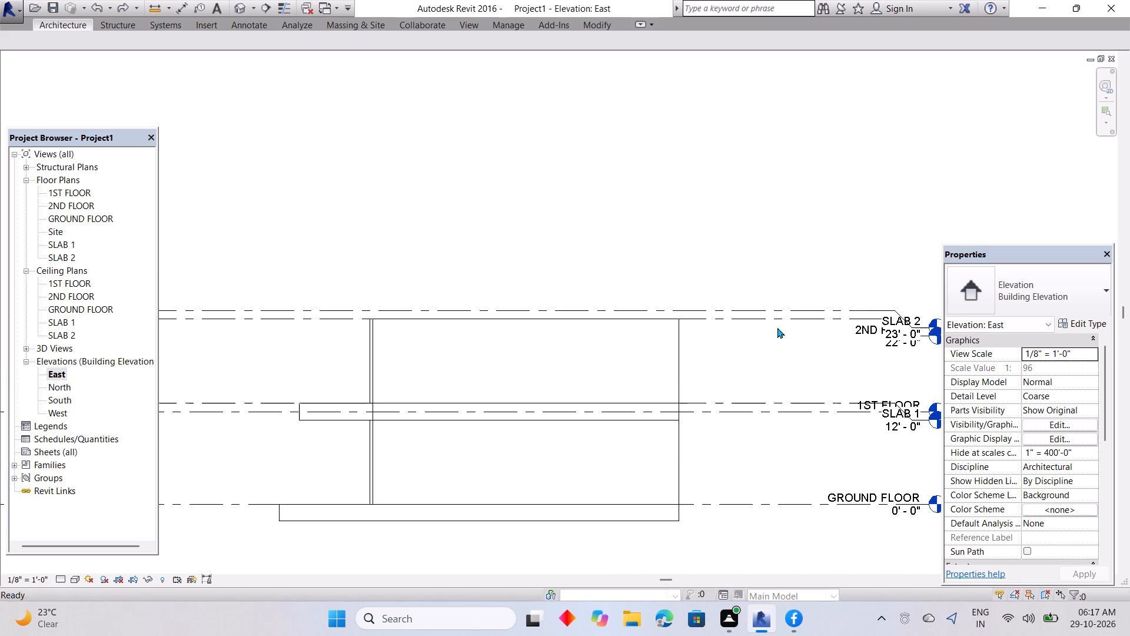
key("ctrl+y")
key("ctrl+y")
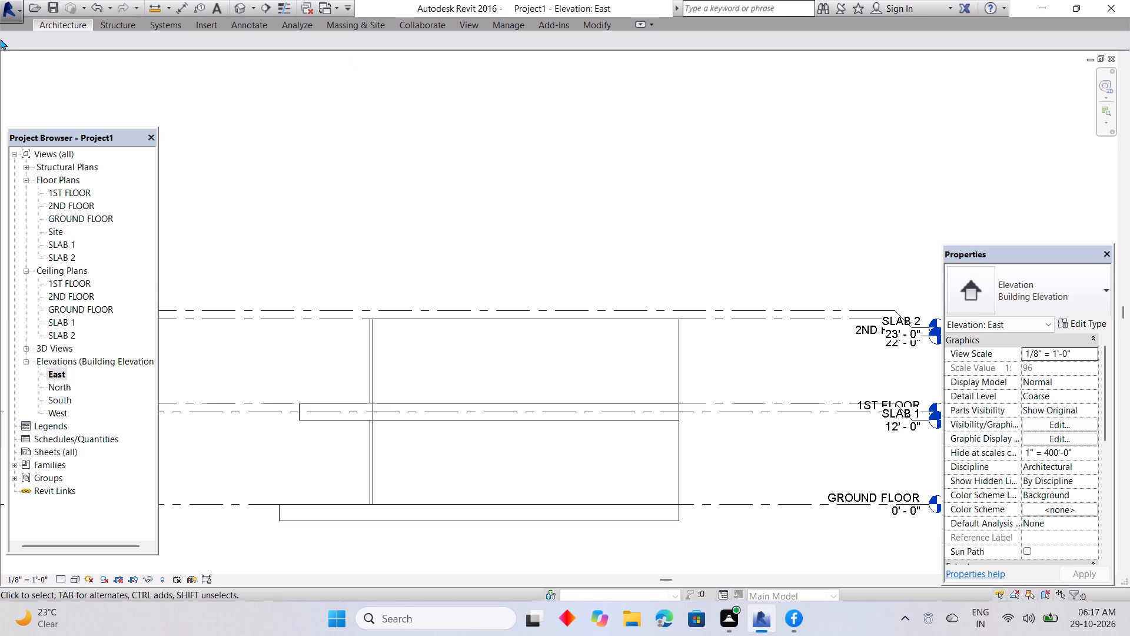
Open the 2ND FLOOR floor plan and the GROUND FLOOR floor plan.
left_click(67, 211)
double_click(67, 209)
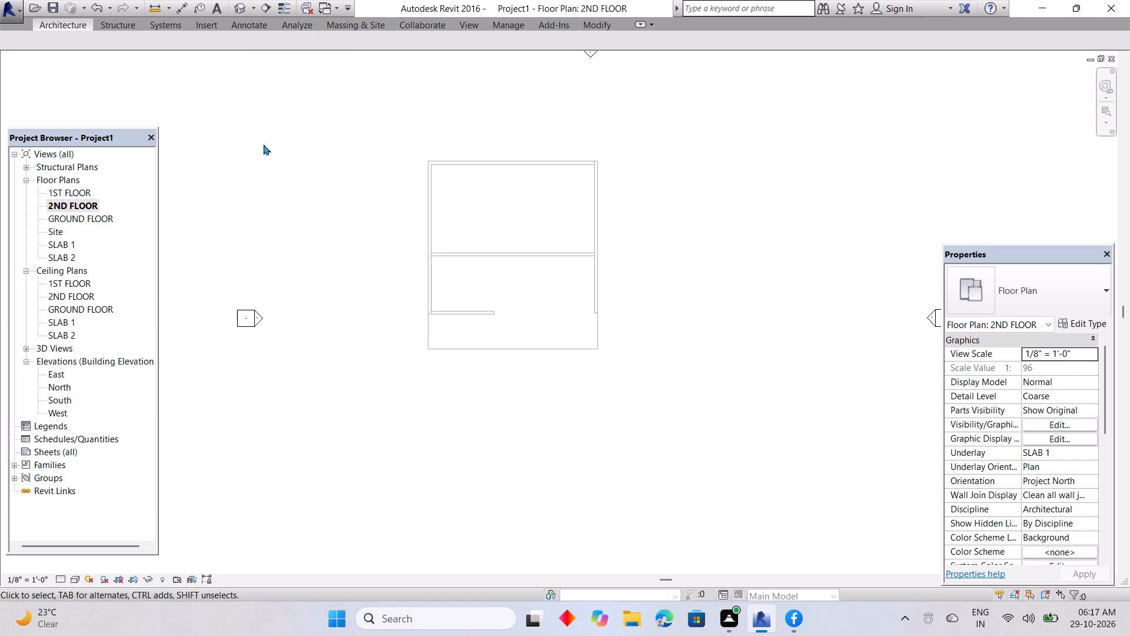
double_click(69, 214)
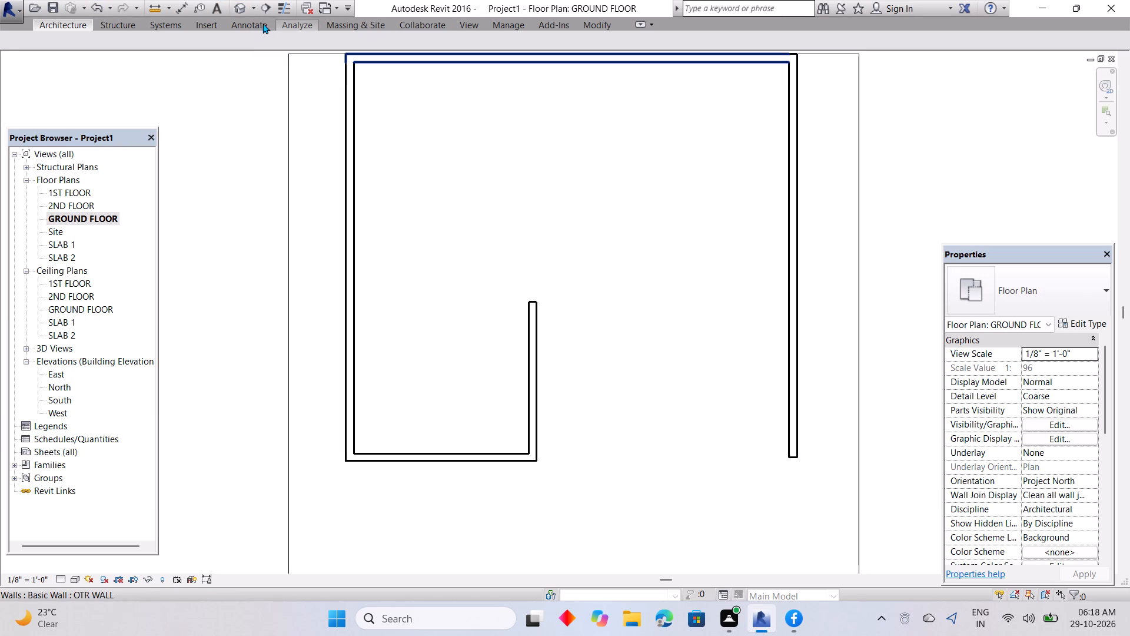
Open the default 3D view and examine the walls and slabs from the building's front and left sides.
left_click(228, 6)
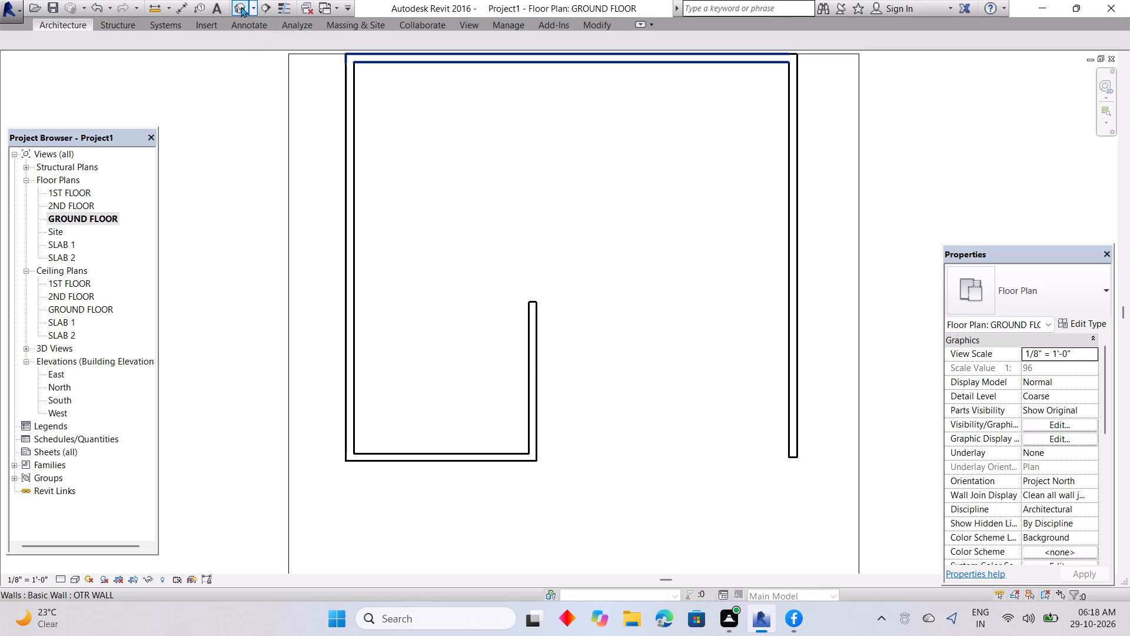
left_click(241, 6)
left_click(679, 183)
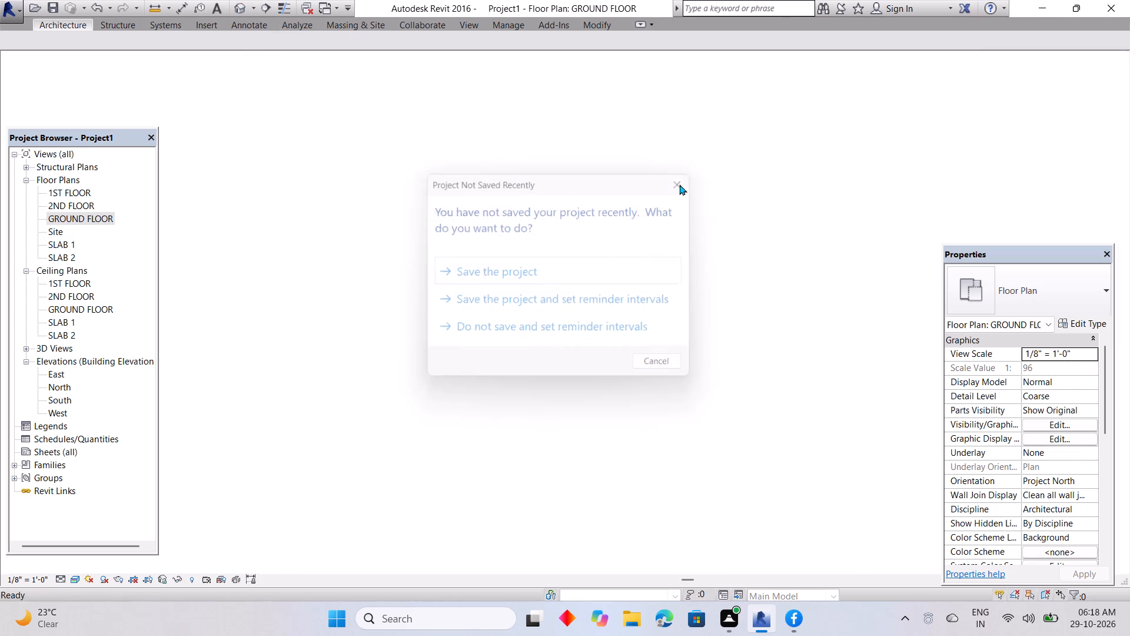
scroll(670, 229, "down", 3)
middle_click_drag(575, 350, 684, 357, "shift")
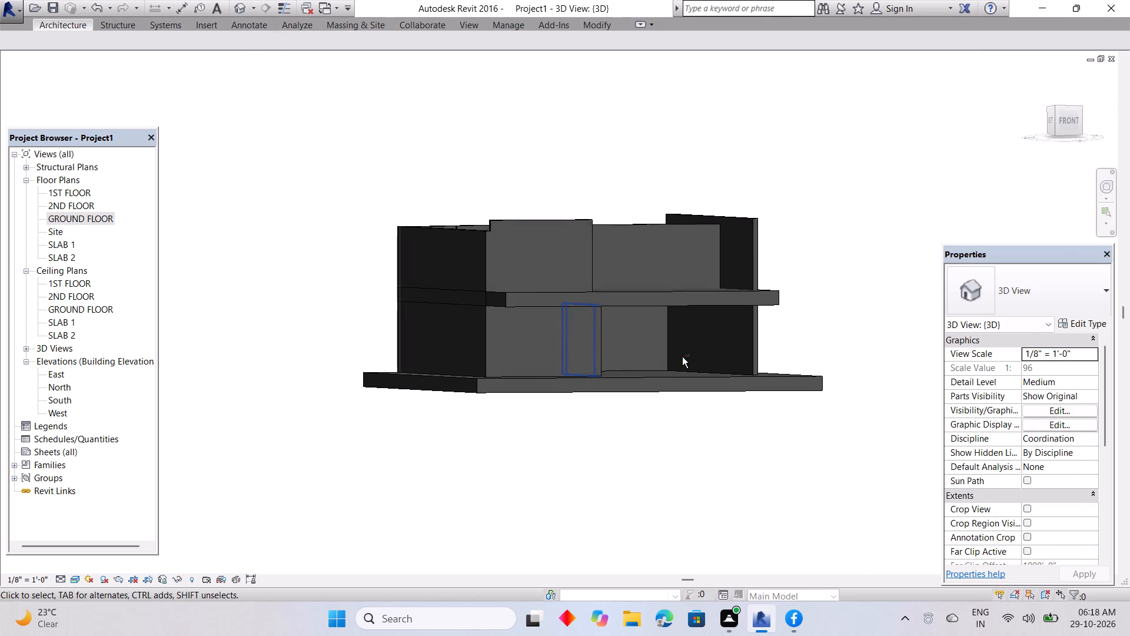
middle_click_drag(679, 344, 580, 351, "shift")
middle_click_drag(581, 343, 660, 342, "shift")
middle_click_drag(657, 340, 649, 297, "shift")
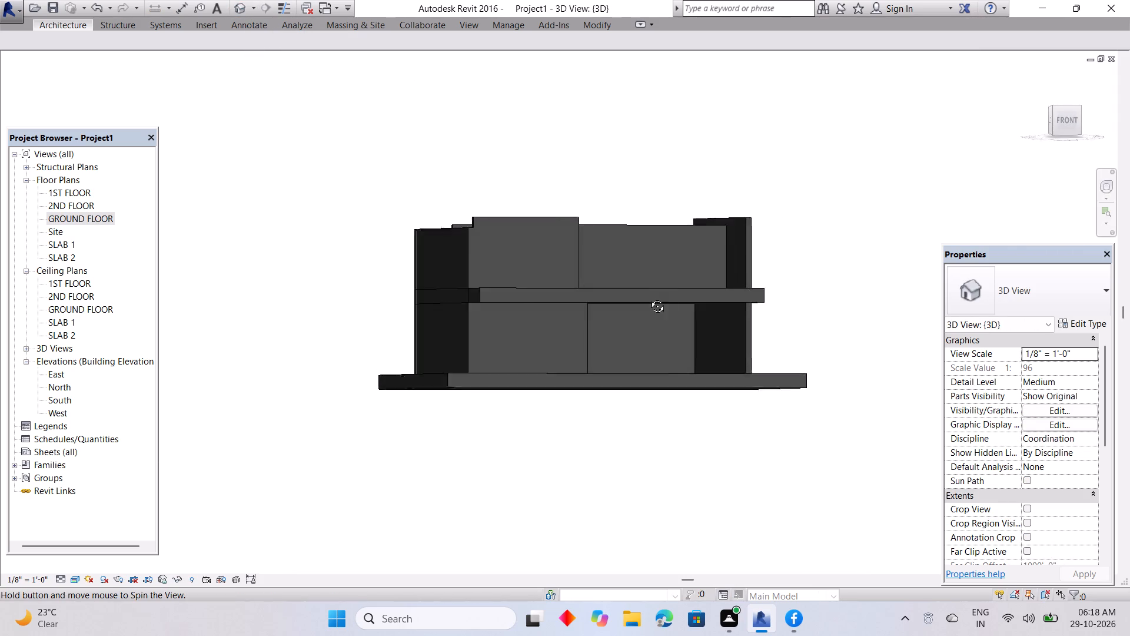
middle_click_drag(649, 297, 771, 320, "shift")
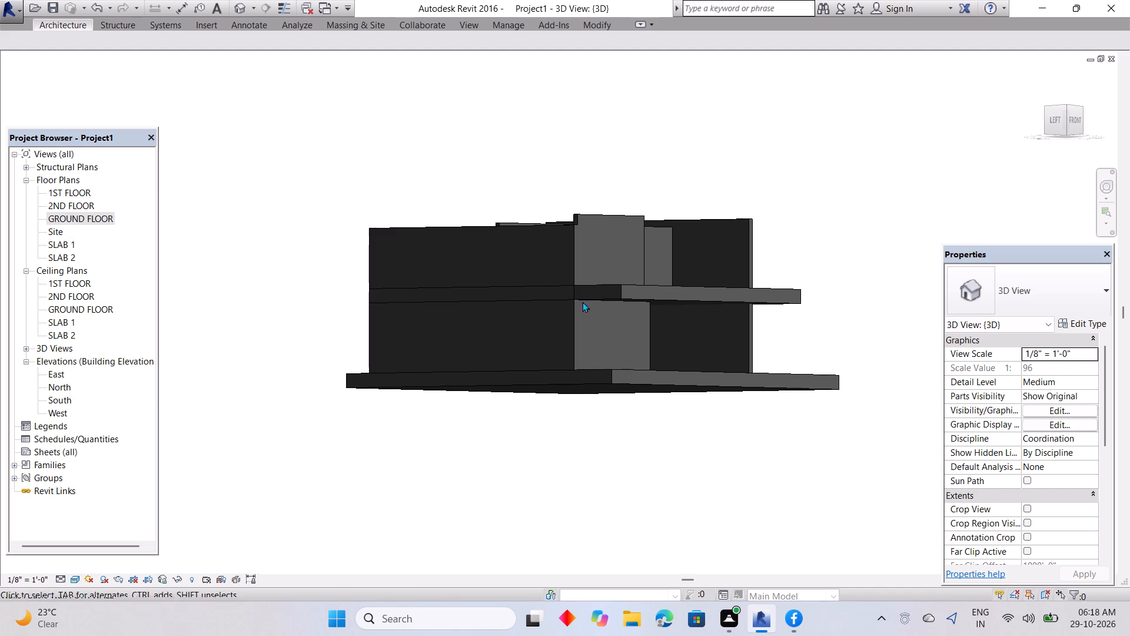
scroll(560, 295, "up", 5)
middle_click_drag(647, 303, 497, 317, "shift")
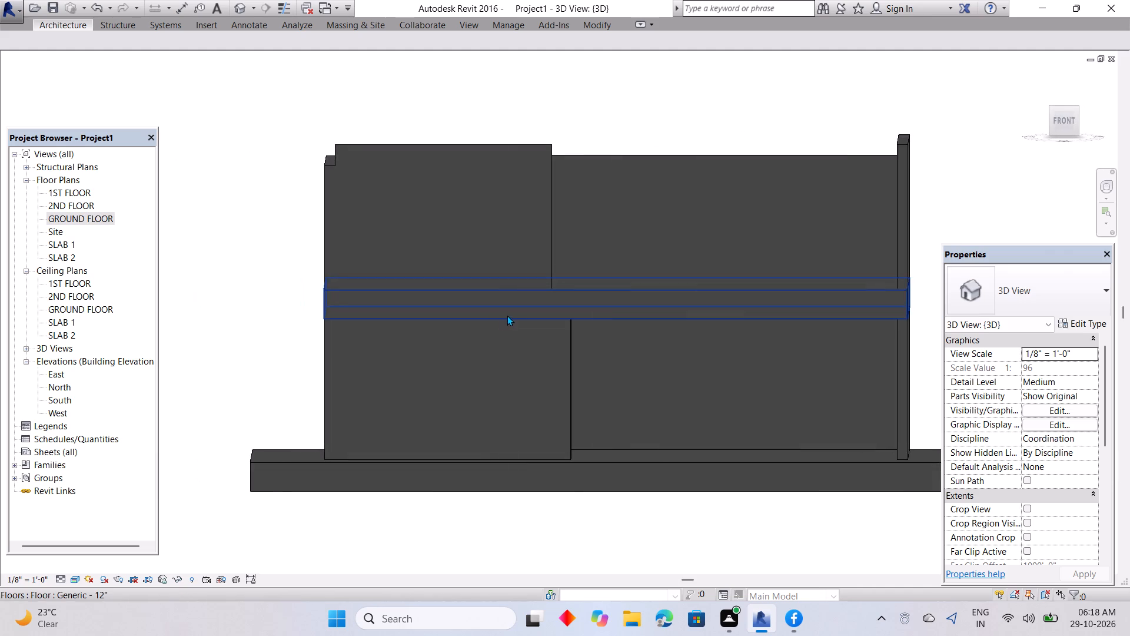
Set the unconnected height of the OTR WALL on the building's right side to 22' in the 3D view.
scroll(511, 316, "down", 2)
middle_click_drag(621, 332, 630, 438, "shift")
scroll(626, 402, "down", 1, "shift")
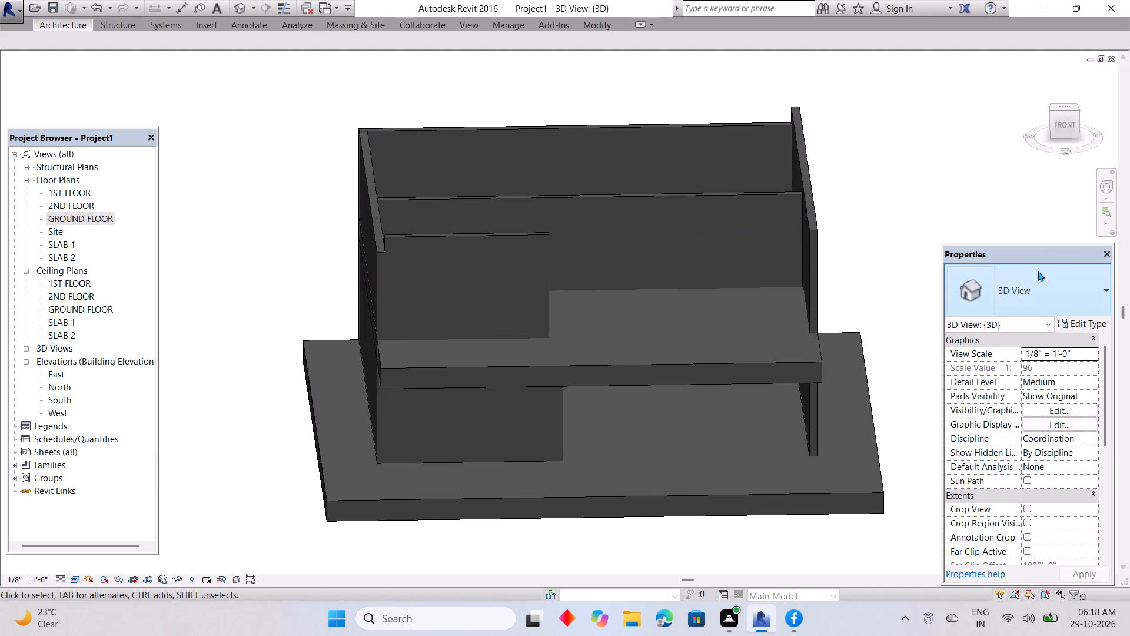
left_click(1038, 290)
left_click(831, 216)
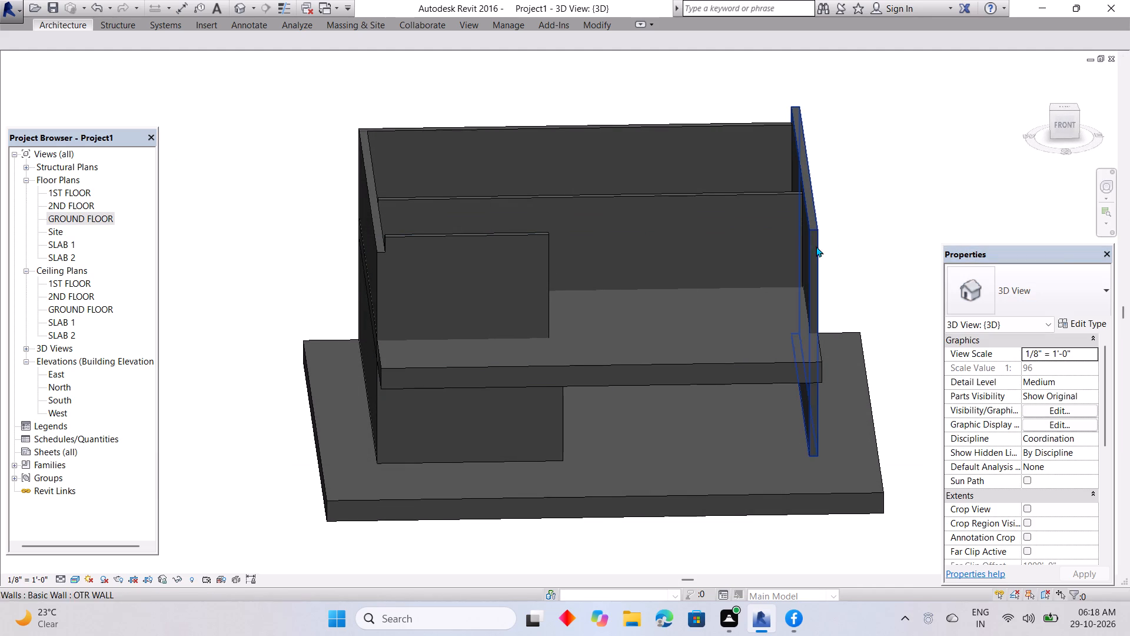
middle_click_drag(872, 275, 833, 279)
middle_click_drag(837, 272, 786, 273, "shift")
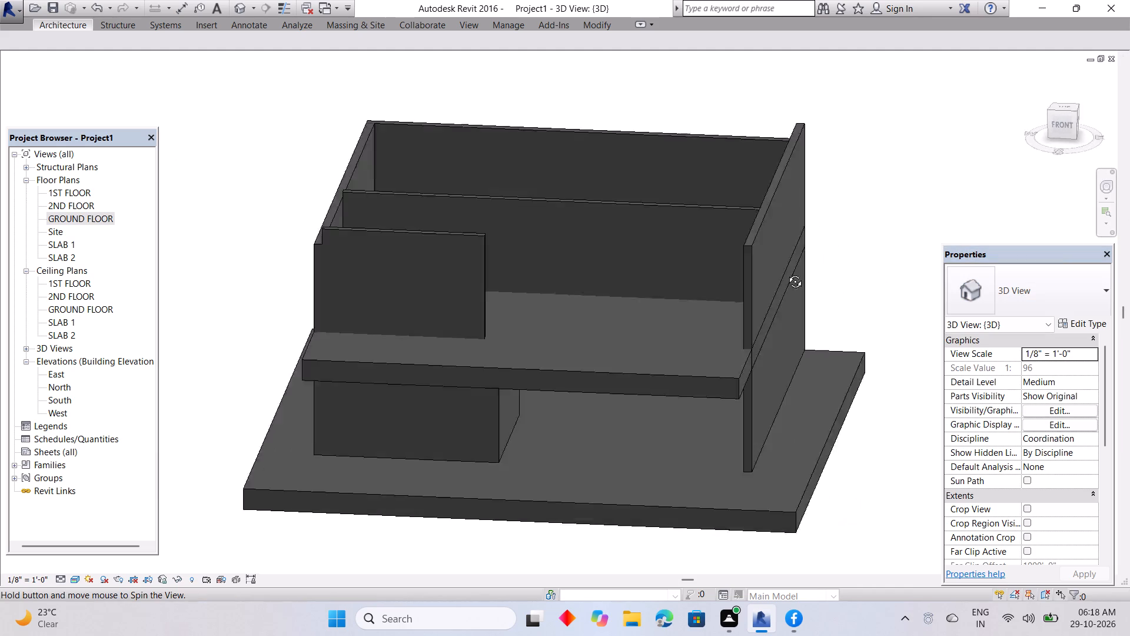
middle_click_drag(786, 273, 896, 233, "shift")
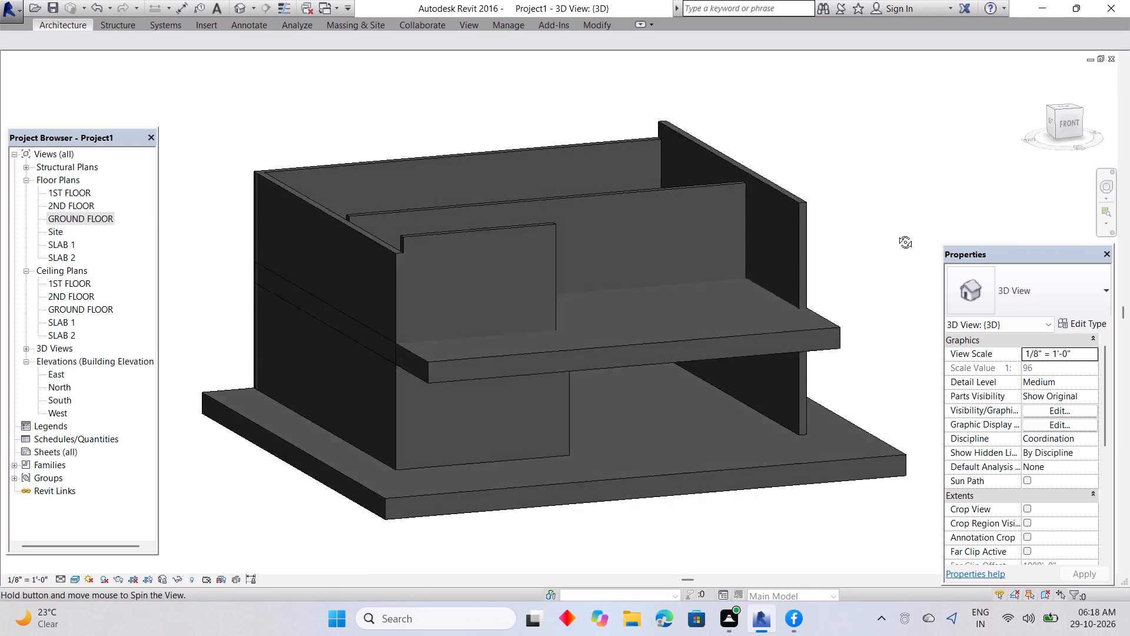
middle_click_drag(896, 233, 916, 206, "shift")
left_click(809, 211)
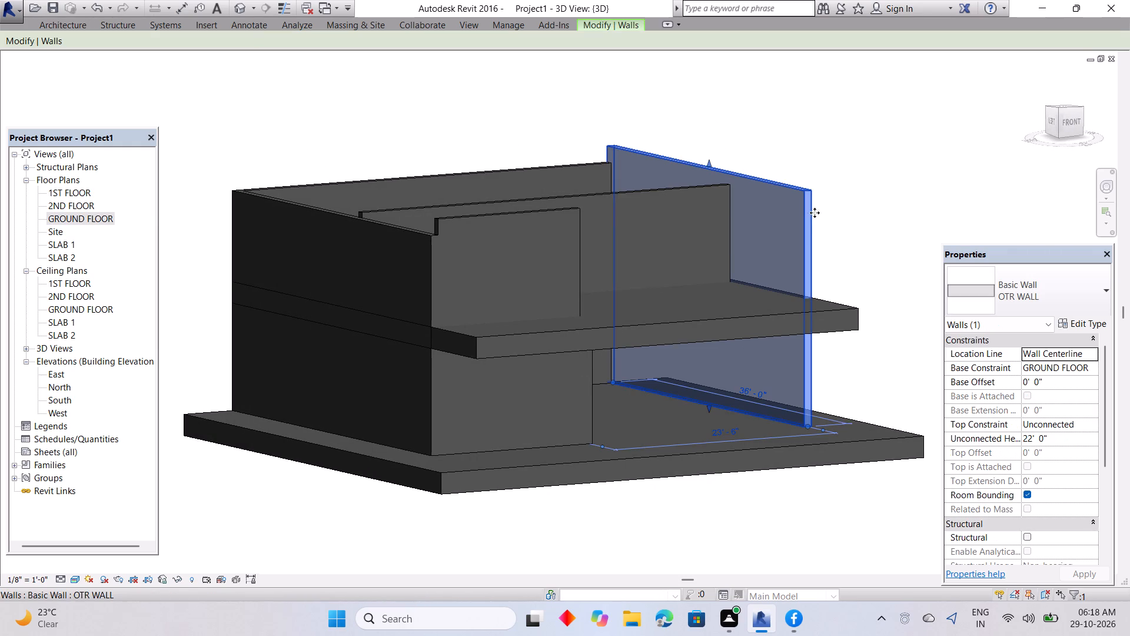
left_click_drag(1049, 438, 1005, 445)
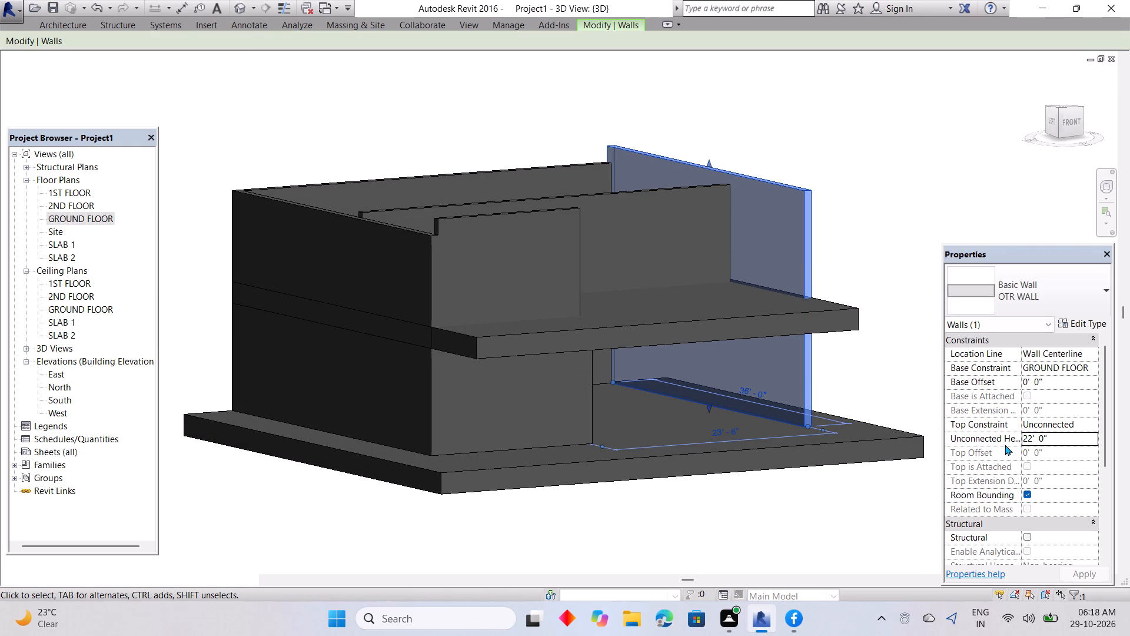
left_click_drag(1005, 445, 1003, 445)
key("BackSpace")
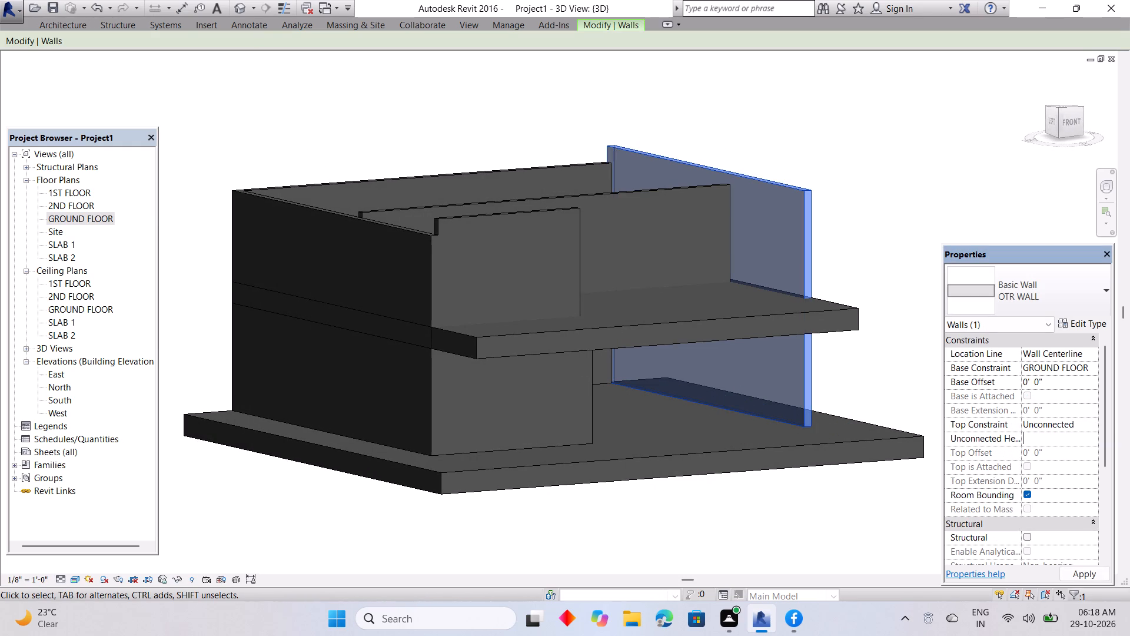
type("22")
key("Return")
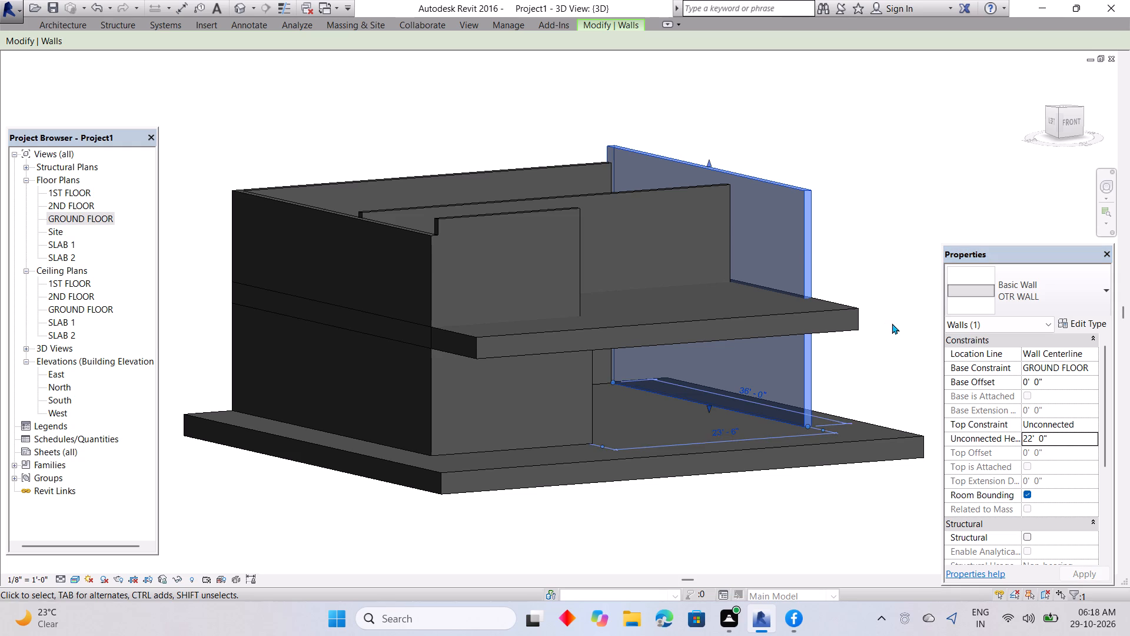
key("Escape")
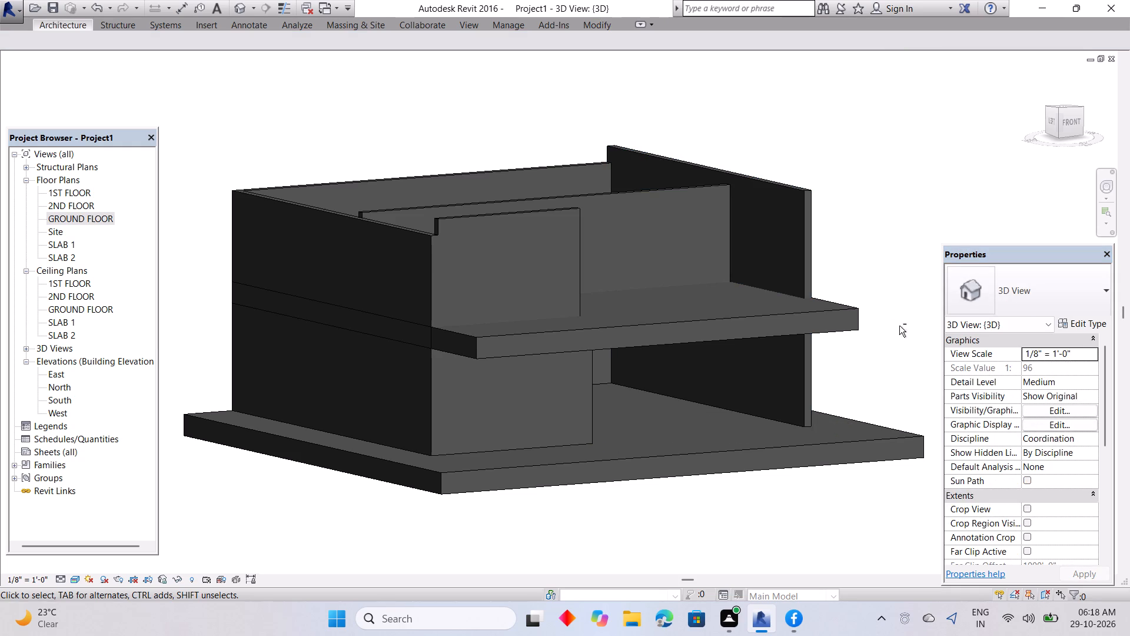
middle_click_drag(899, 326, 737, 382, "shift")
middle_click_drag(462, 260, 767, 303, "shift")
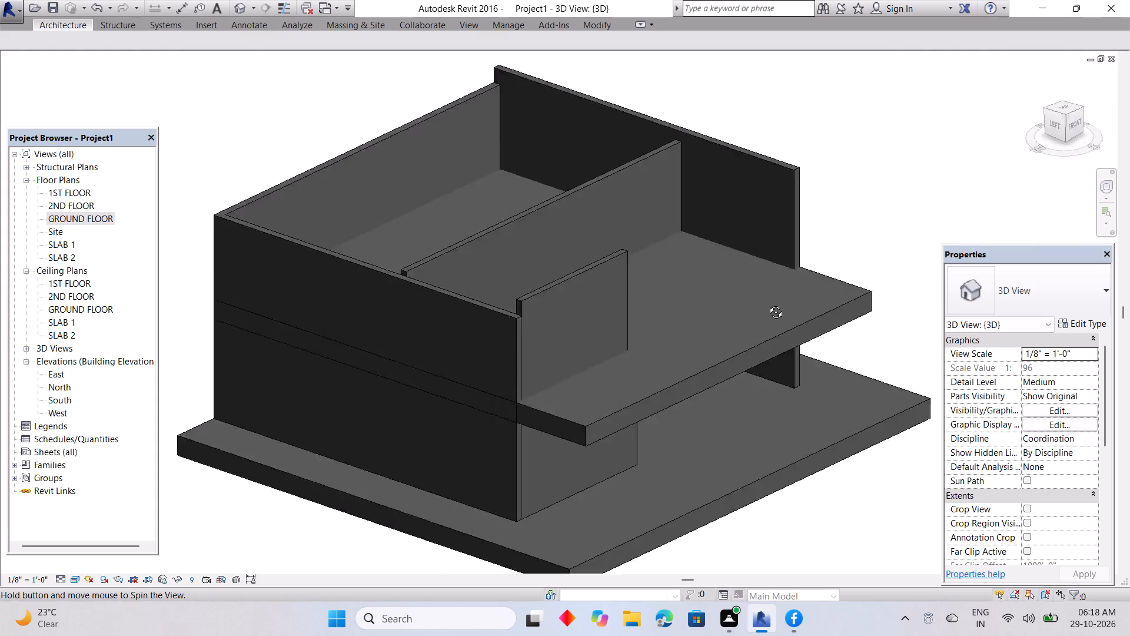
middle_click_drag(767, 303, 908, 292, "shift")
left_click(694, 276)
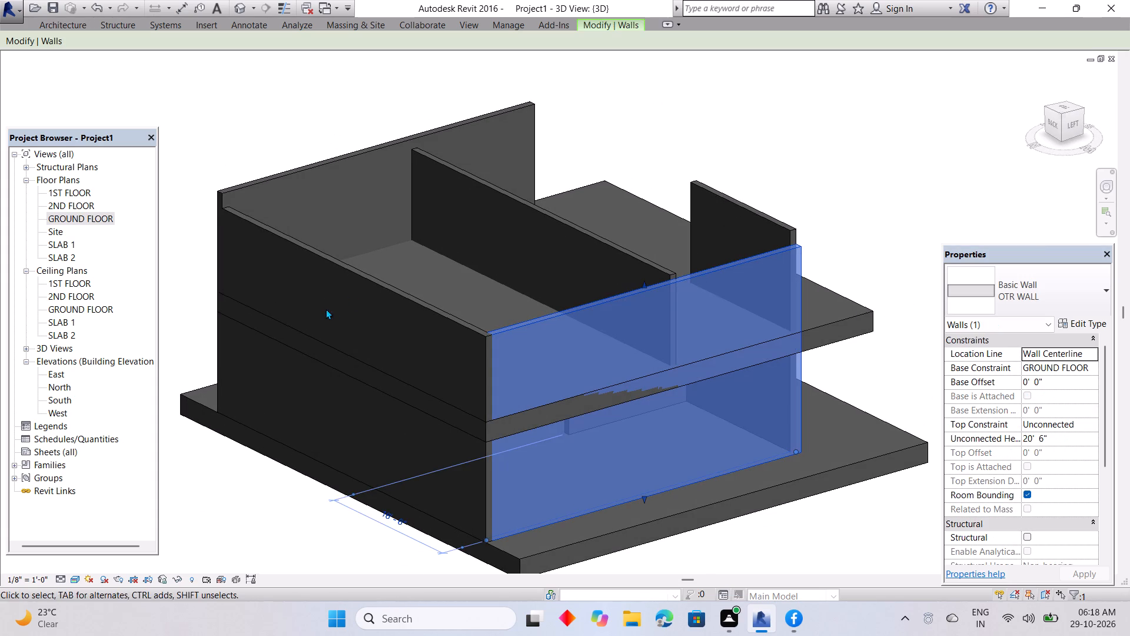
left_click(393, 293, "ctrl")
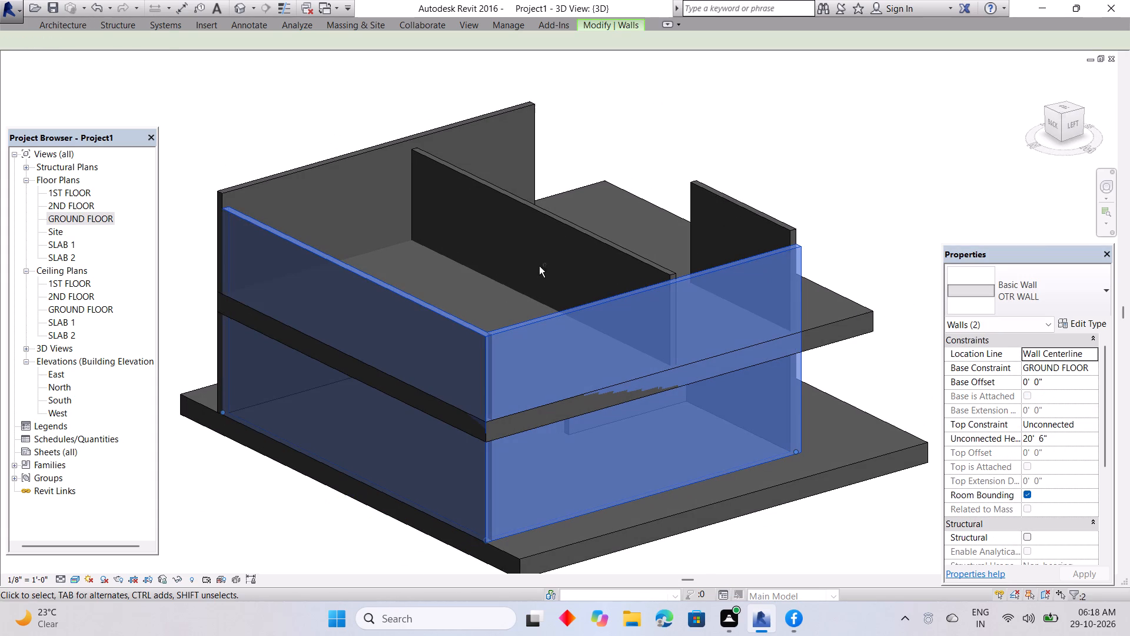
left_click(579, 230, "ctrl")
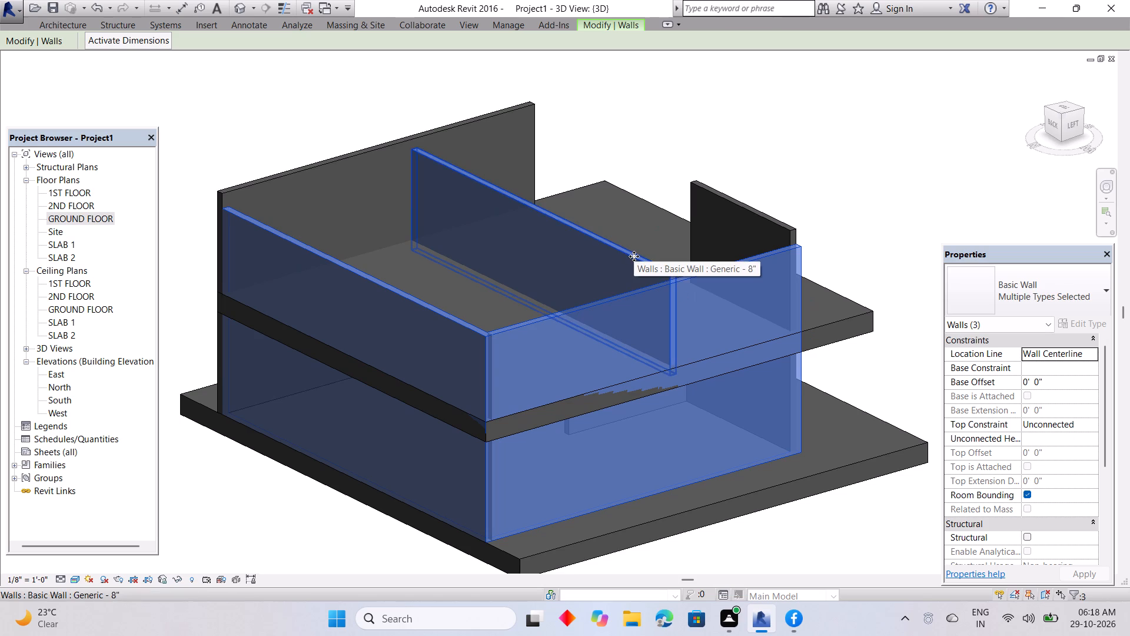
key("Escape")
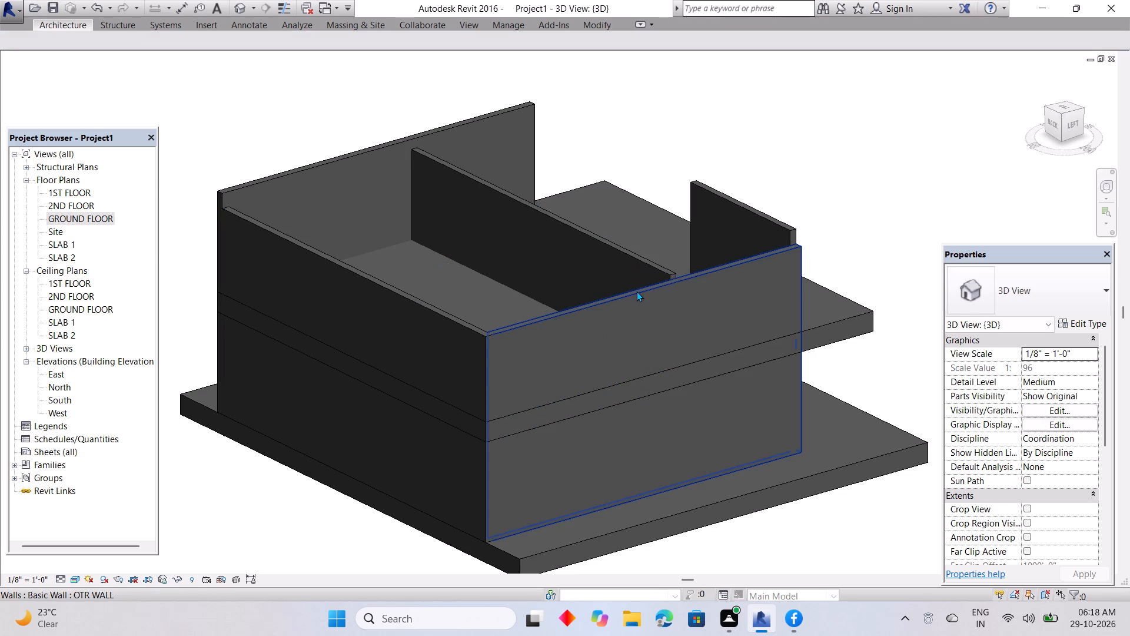
Set the unconnected height of the rear and left-side OTR WALL walls together to 22'.
left_click(636, 291)
left_click(450, 315)
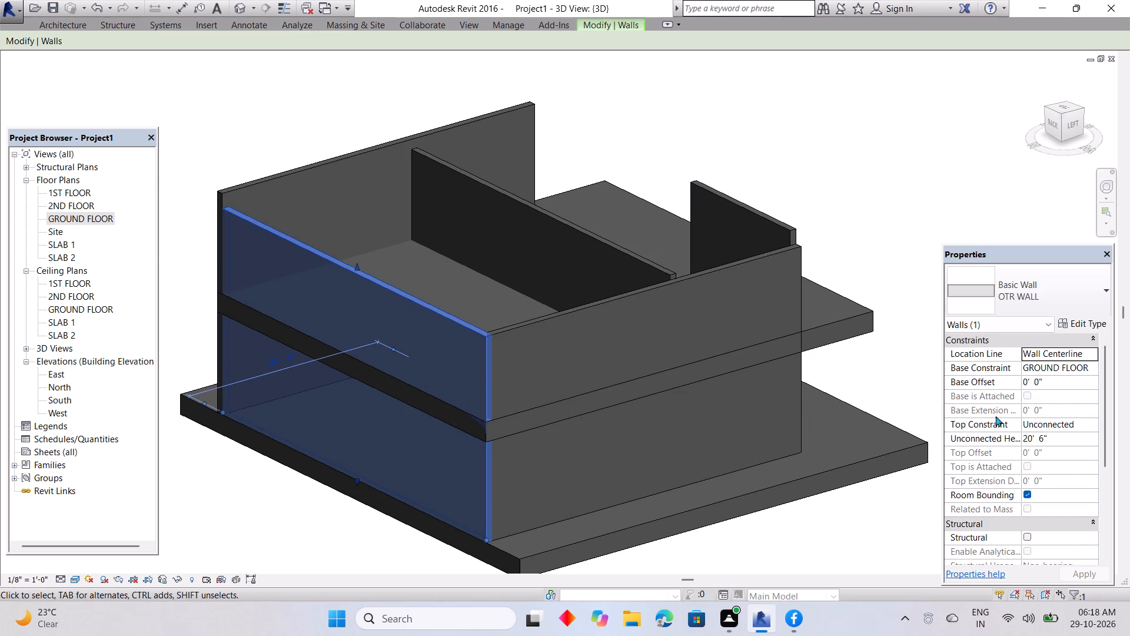
left_click(686, 280, "ctrl")
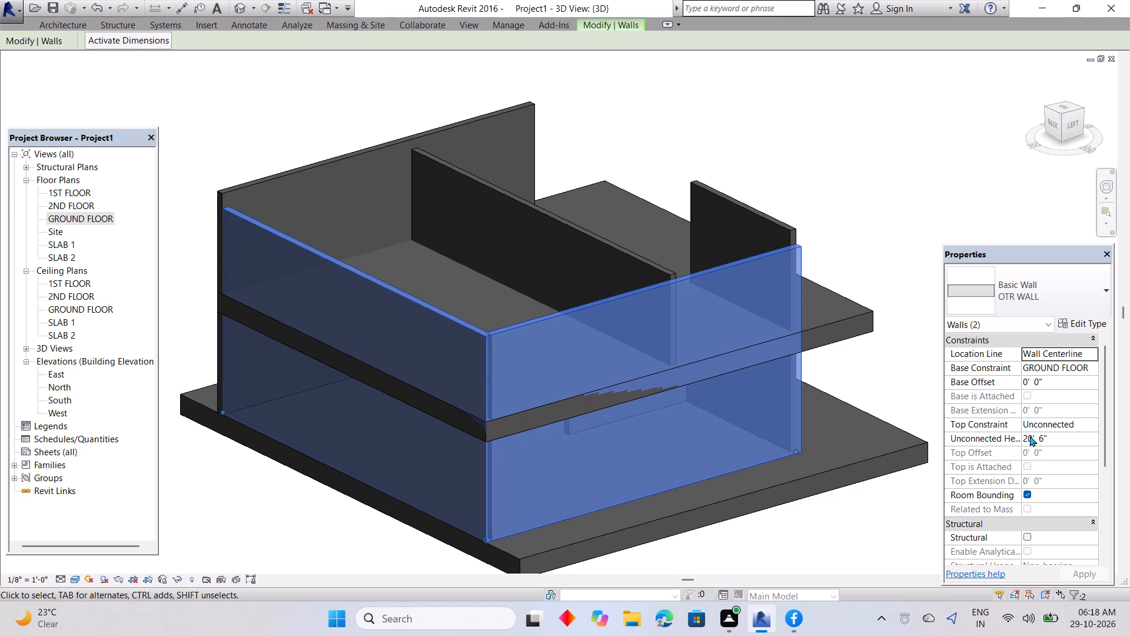
left_click(1029, 436)
left_click_drag(1099, 436, 1063, 436)
left_click_drag(1061, 434, 991, 448)
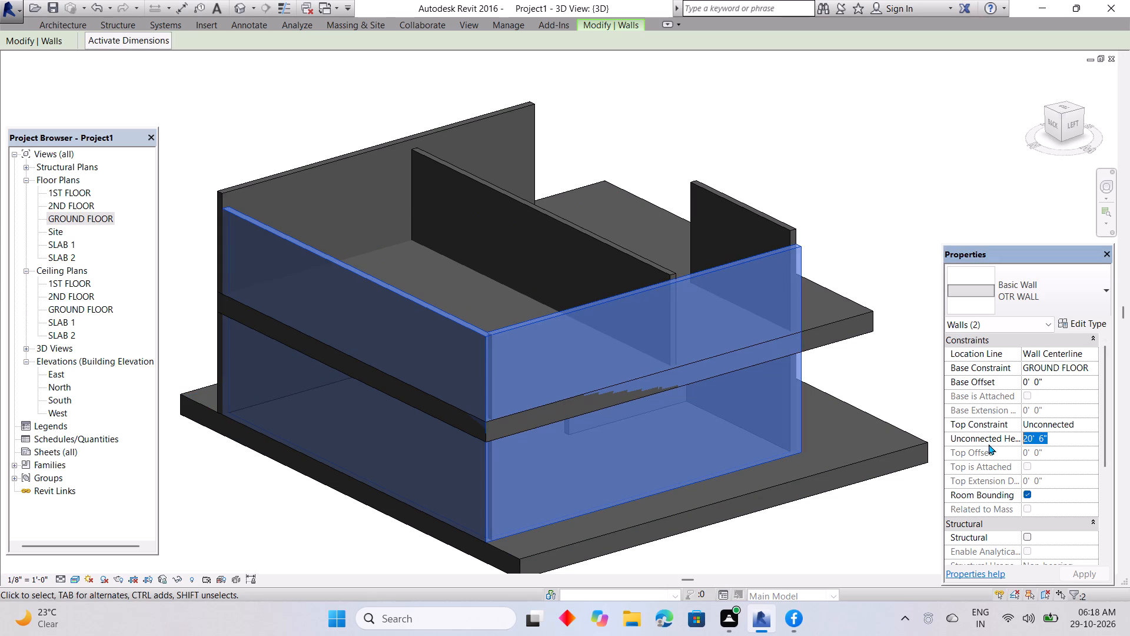
key("BackSpace")
type("22")
key("Return")
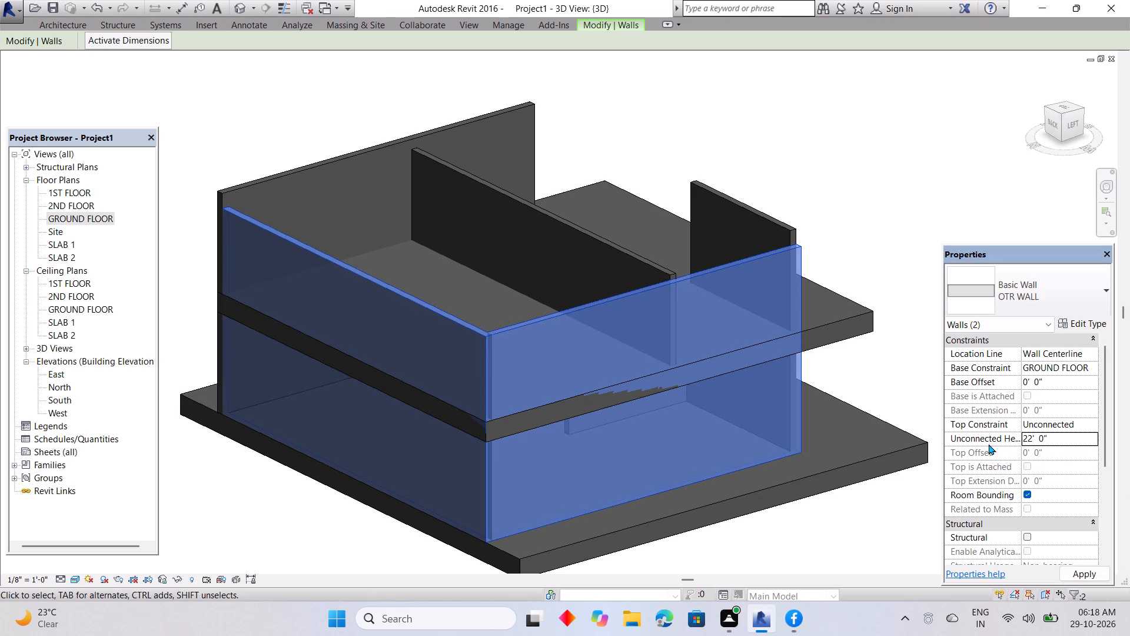
left_click(861, 430)
key("Escape")
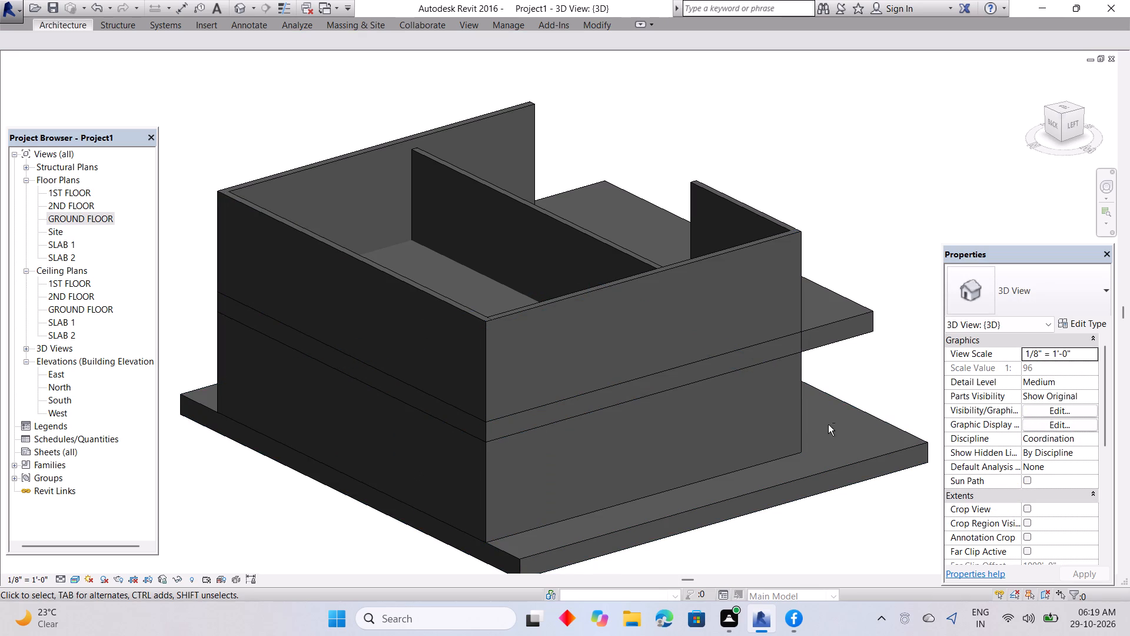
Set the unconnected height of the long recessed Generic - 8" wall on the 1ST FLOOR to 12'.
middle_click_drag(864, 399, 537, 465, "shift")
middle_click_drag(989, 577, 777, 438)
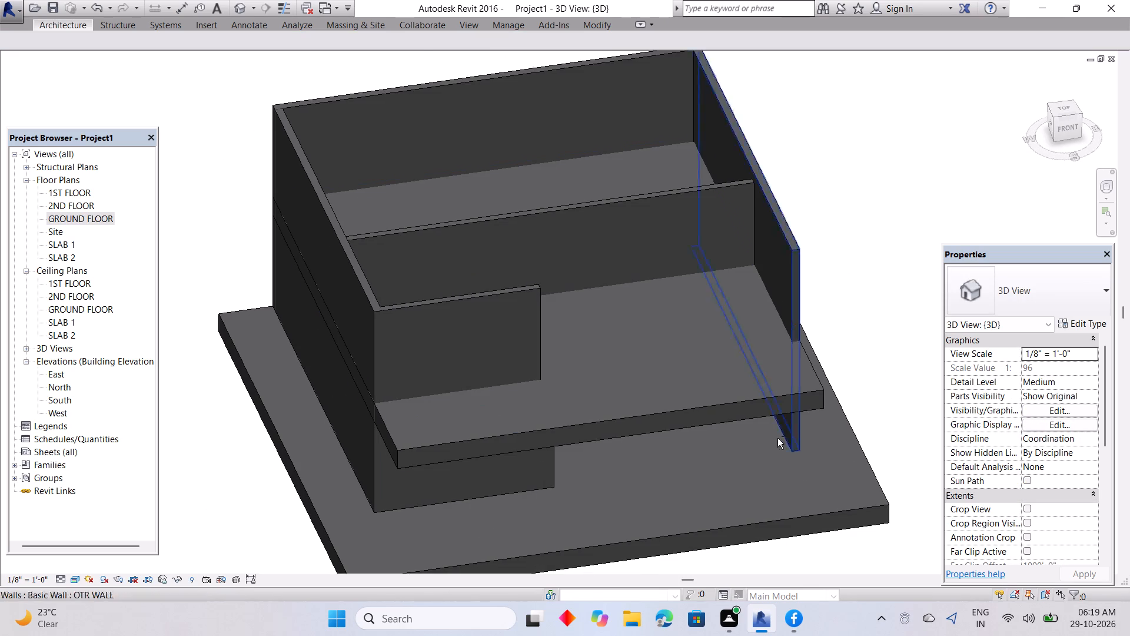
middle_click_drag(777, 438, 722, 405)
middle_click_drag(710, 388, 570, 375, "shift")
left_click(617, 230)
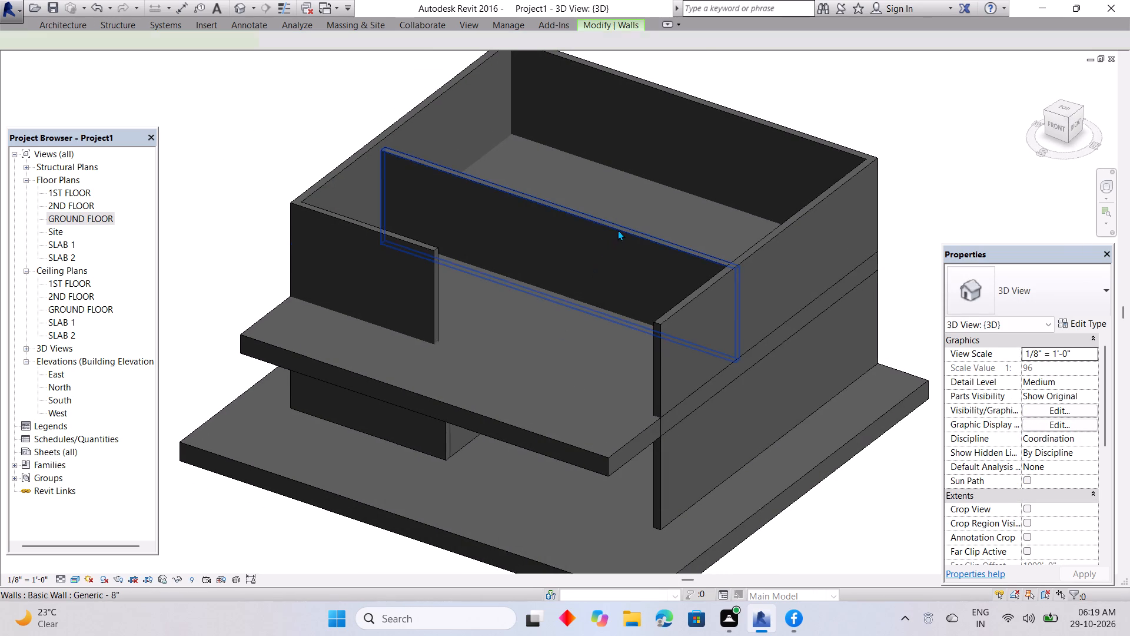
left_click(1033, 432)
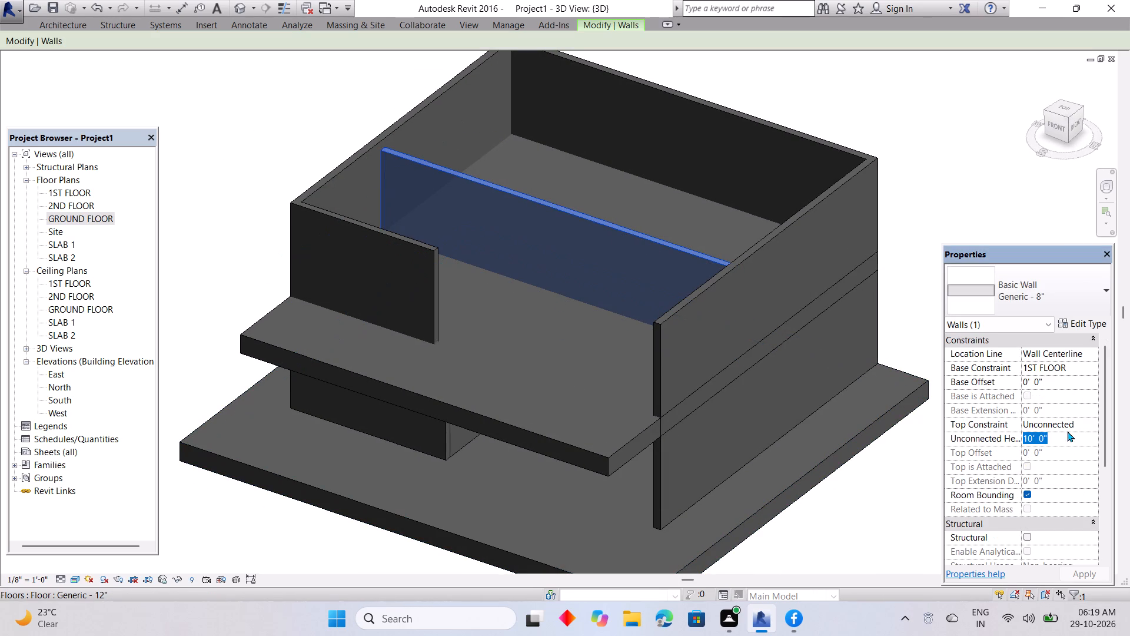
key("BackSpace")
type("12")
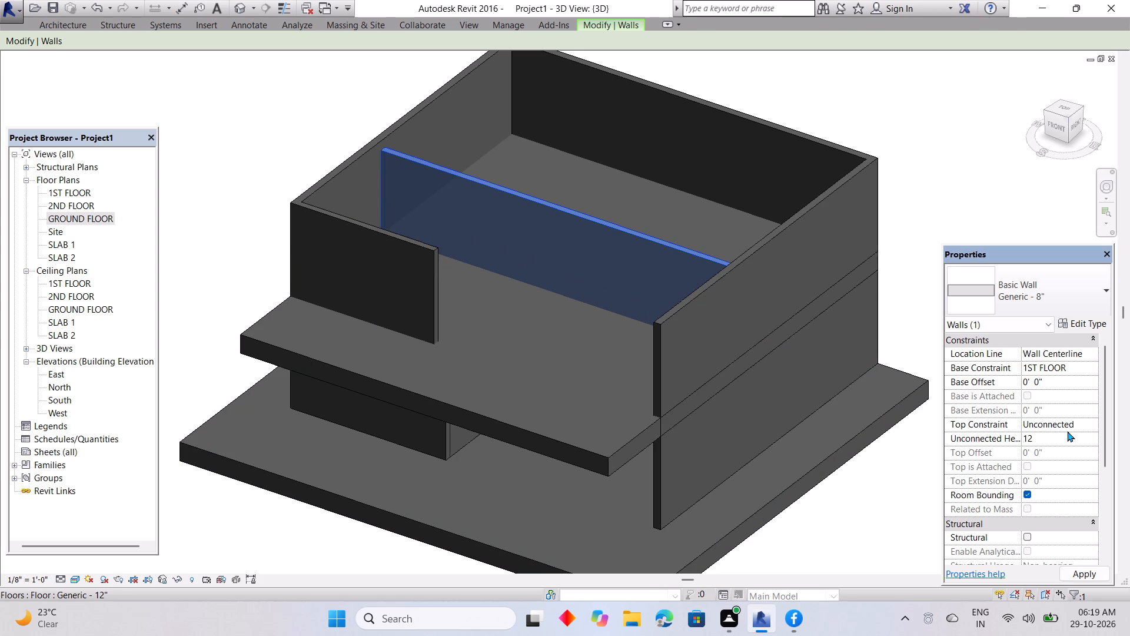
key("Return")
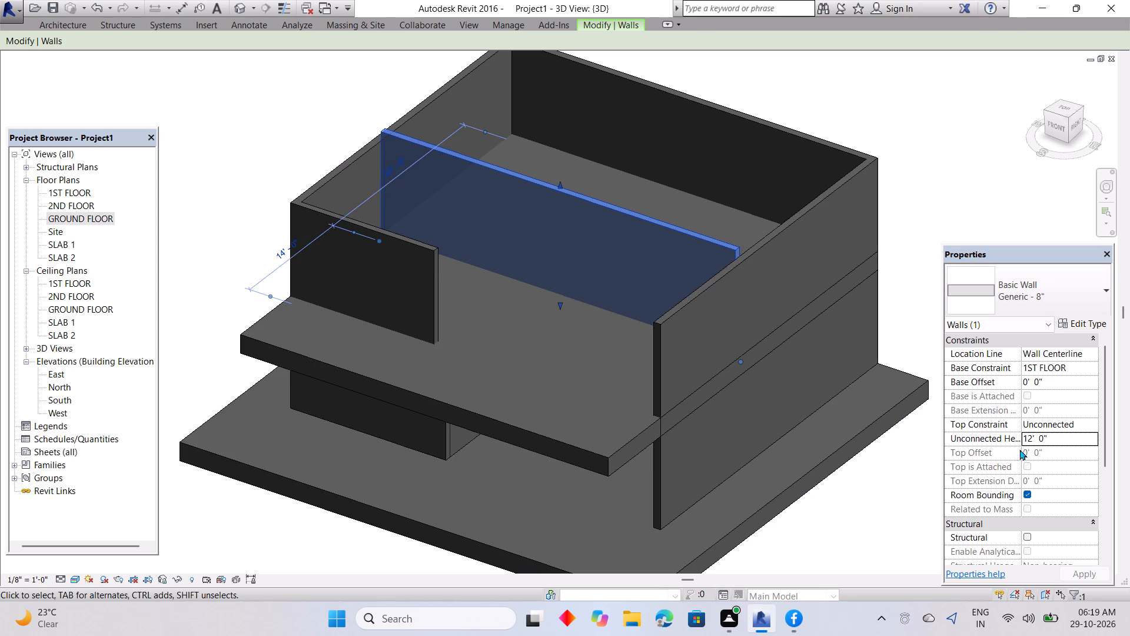
Set the unconnected height of the long recessed 1ST FLOOR wall to 11'.
left_click(1031, 436)
left_click(1031, 436)
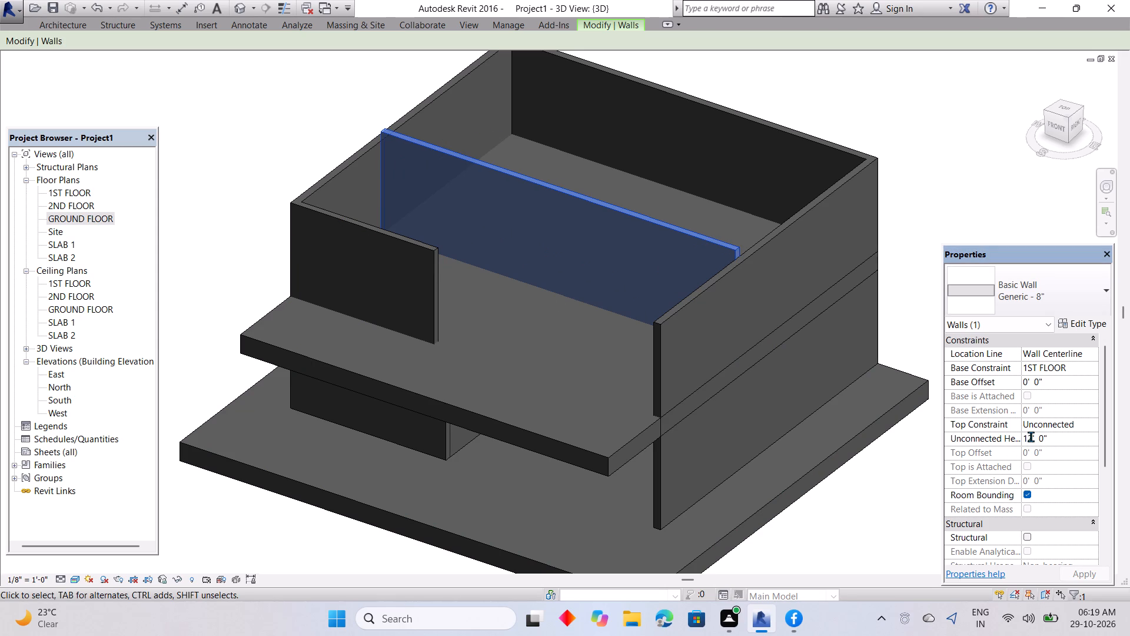
key("BackSpace")
key("1")
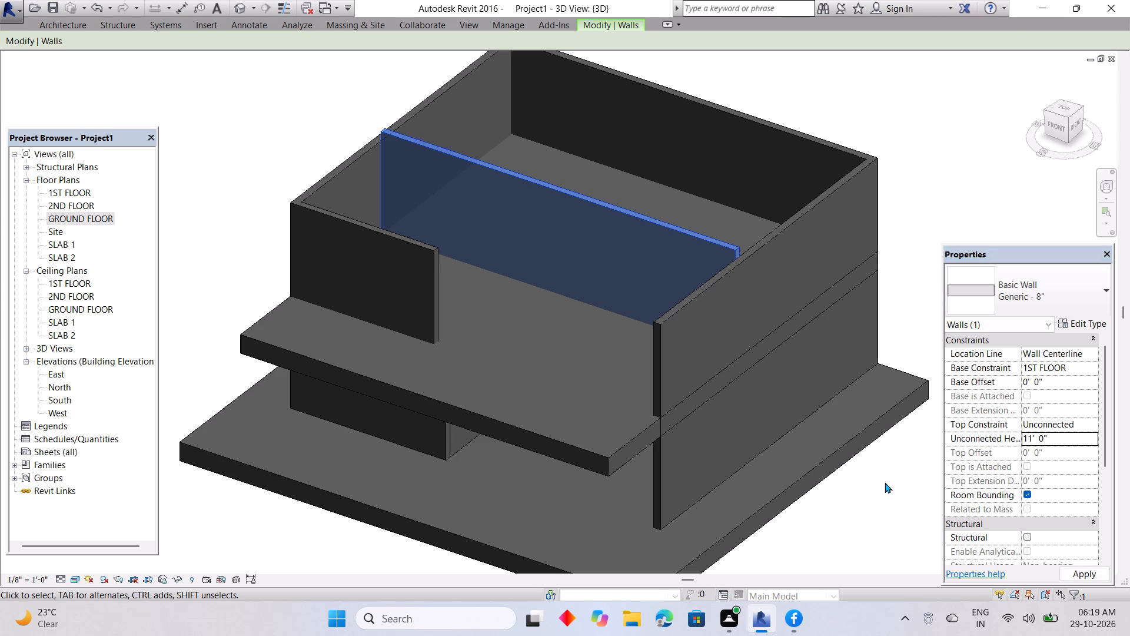
left_click(885, 482)
Check the building's wall tops in 3D and open the 1ST FLOOR floor plan.
middle_click_drag(879, 527, 1005, 416, "shift")
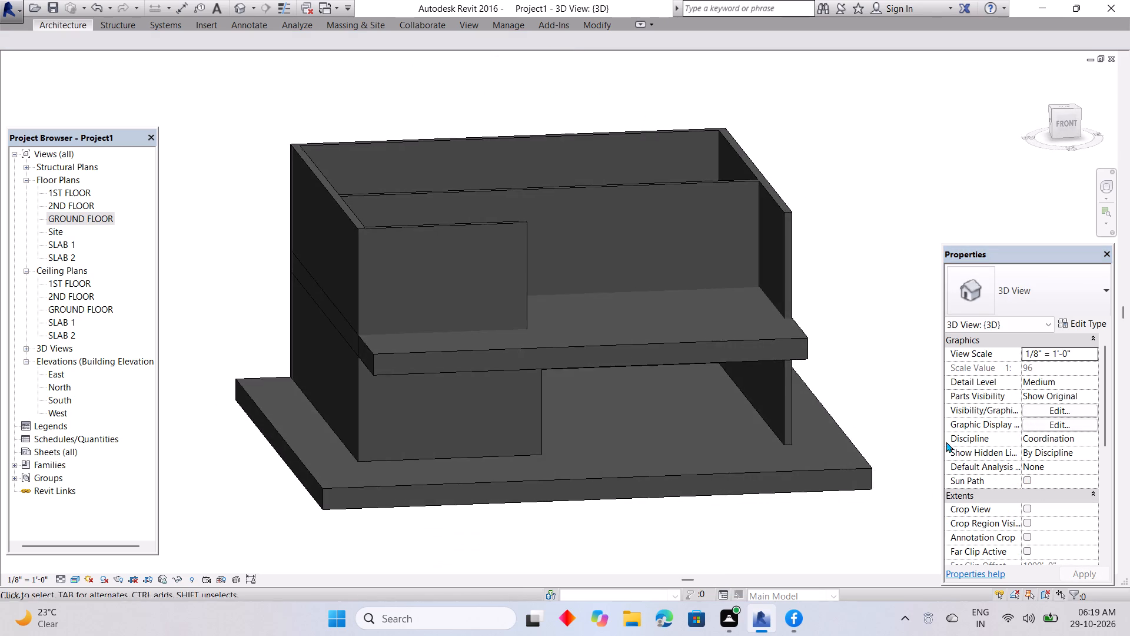
middle_click_drag(924, 526, 890, 435, "shift")
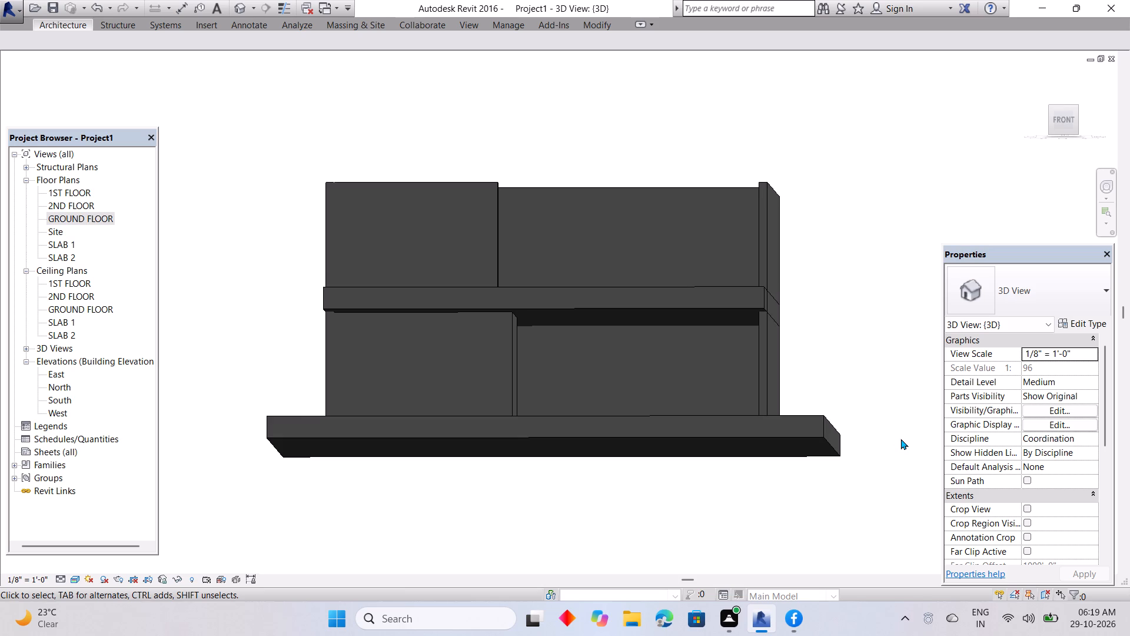
middle_click_drag(935, 406, 862, 512, "shift")
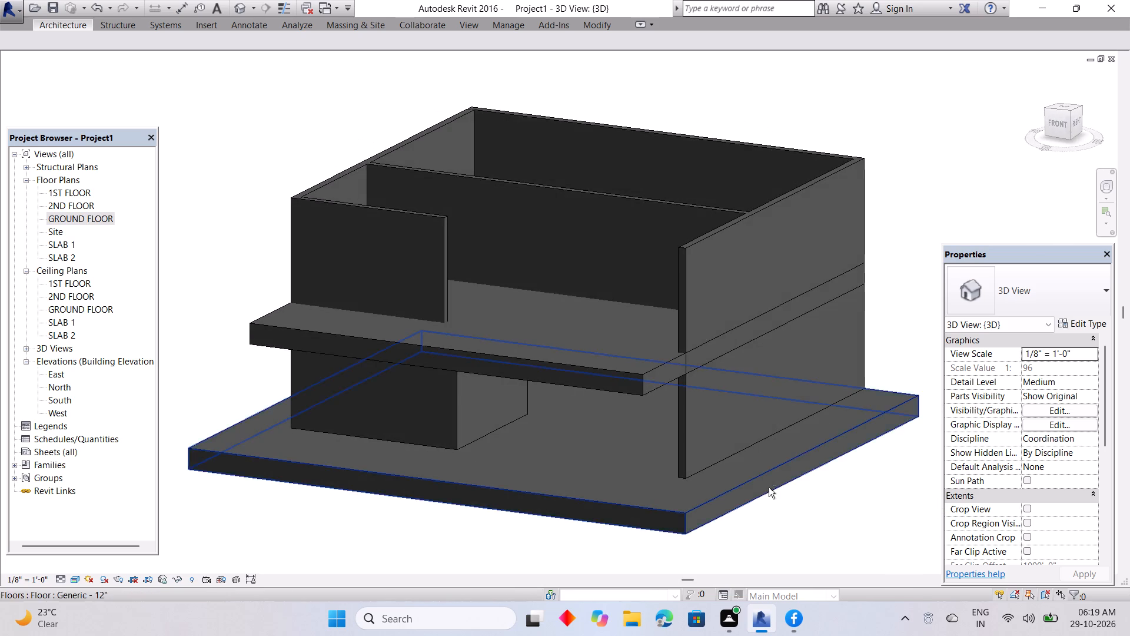
middle_click_drag(768, 488, 895, 493, "shift")
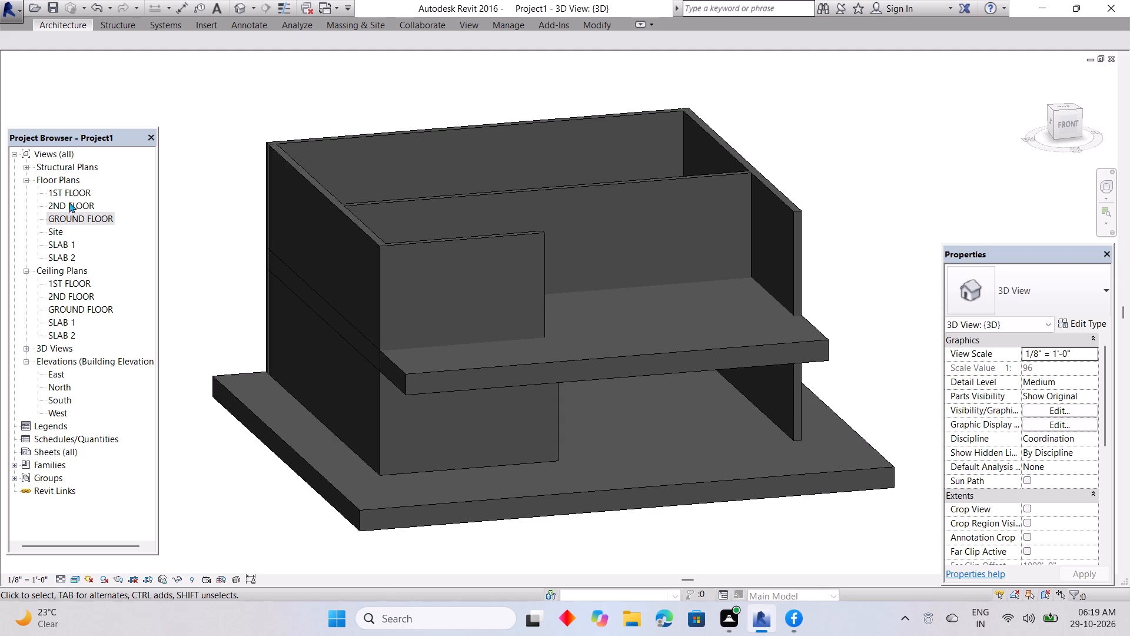
double_click(76, 184)
left_click(76, 188)
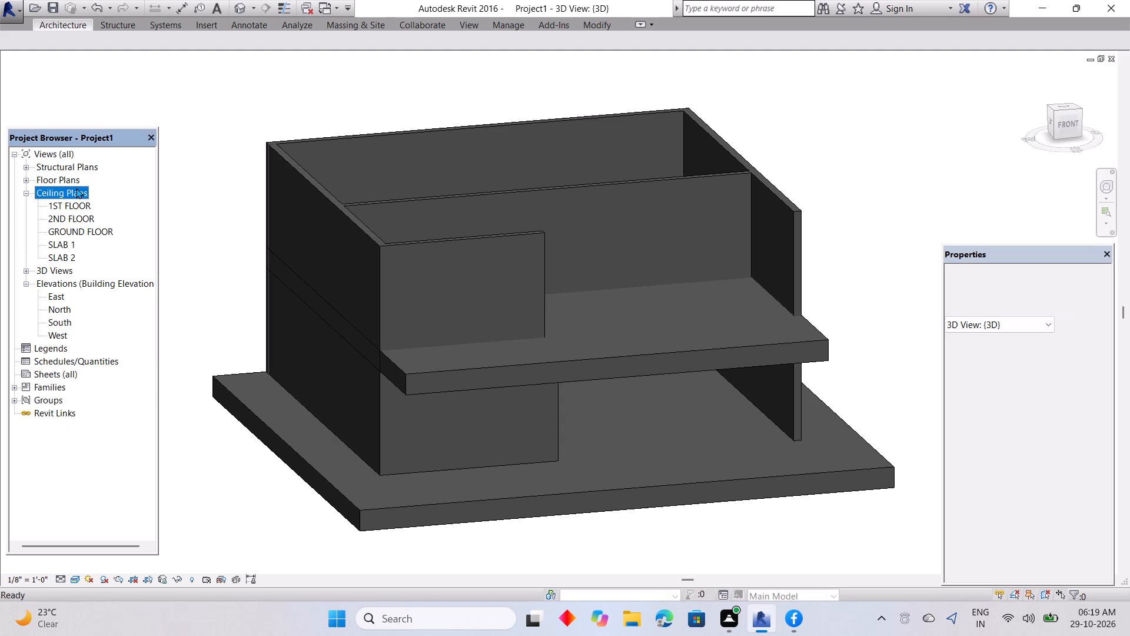
double_click(67, 178)
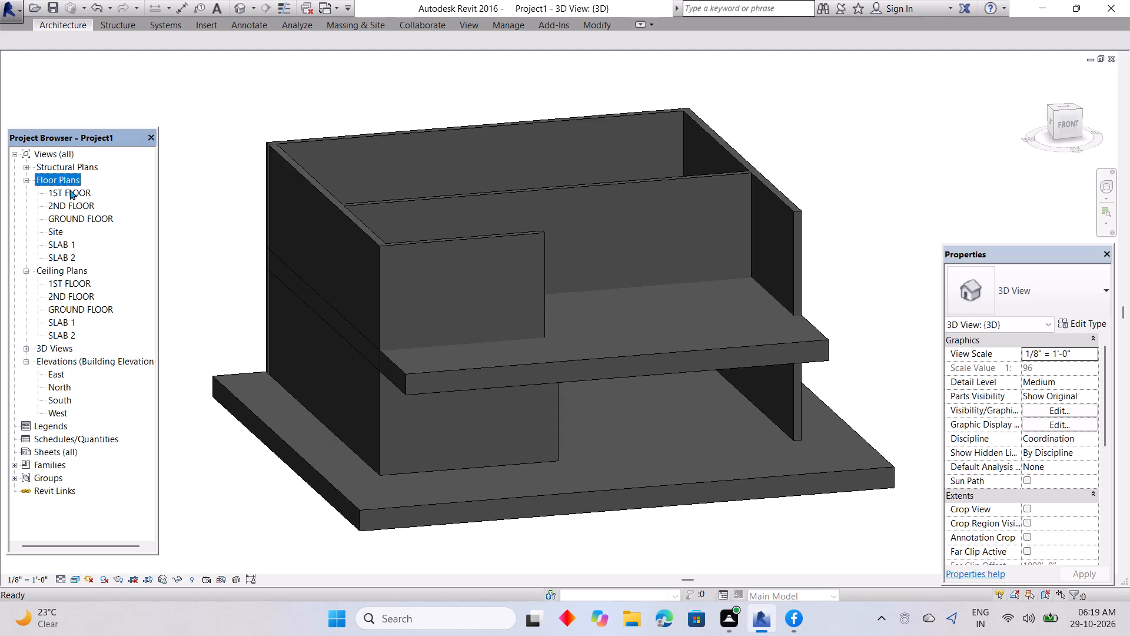
double_click(69, 189)
scroll(659, 258, "down", 5)
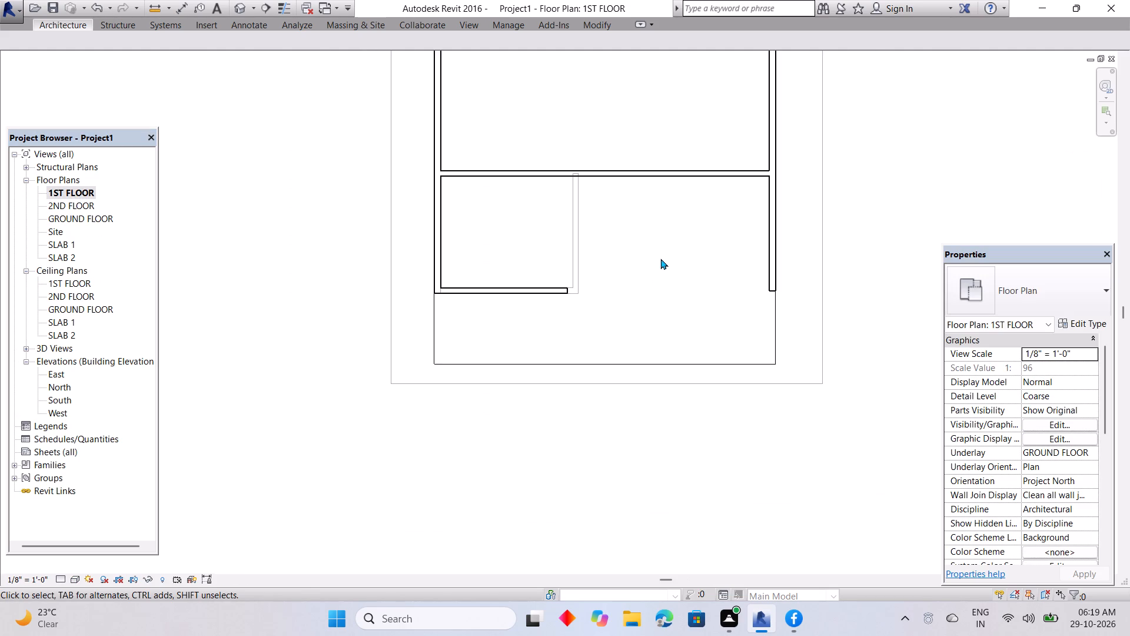
middle_click_drag(660, 259, 675, 373)
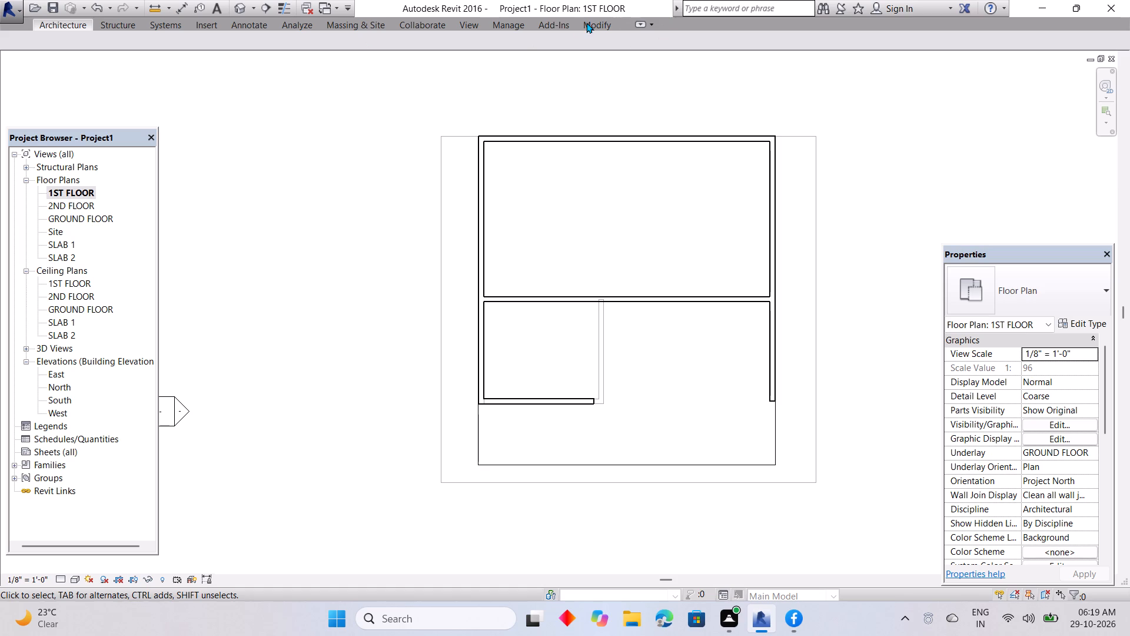
Create a rectangular Generic - 12" floor on the 1ST FLOOR level, about 45' deep, tracing the existing slab outline including the front overhang.
left_click(79, 23)
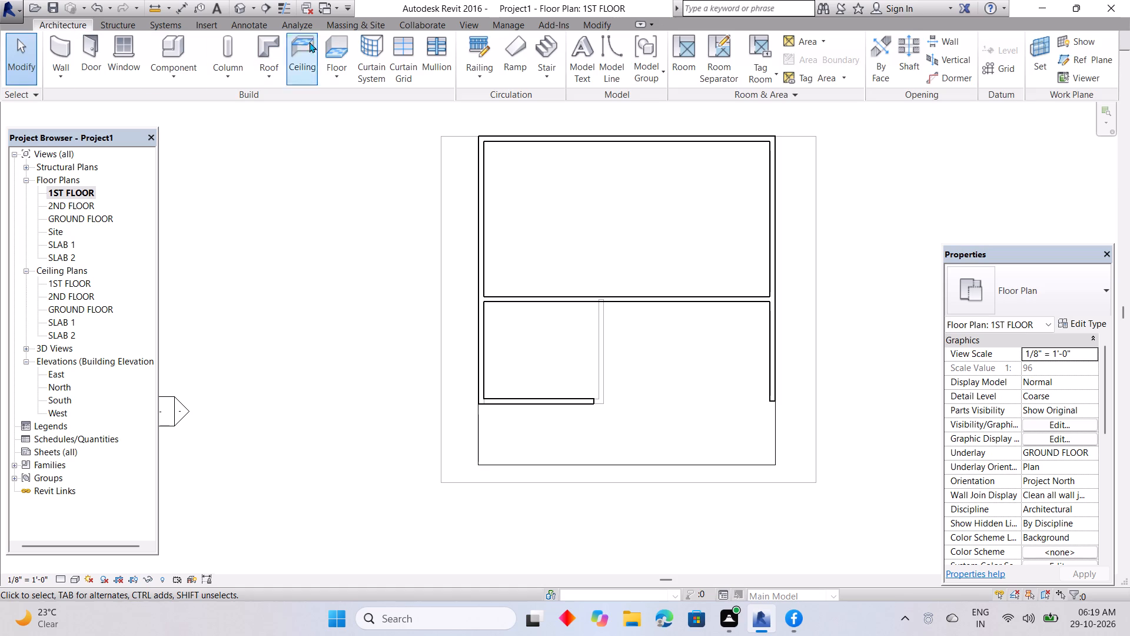
left_click(337, 55)
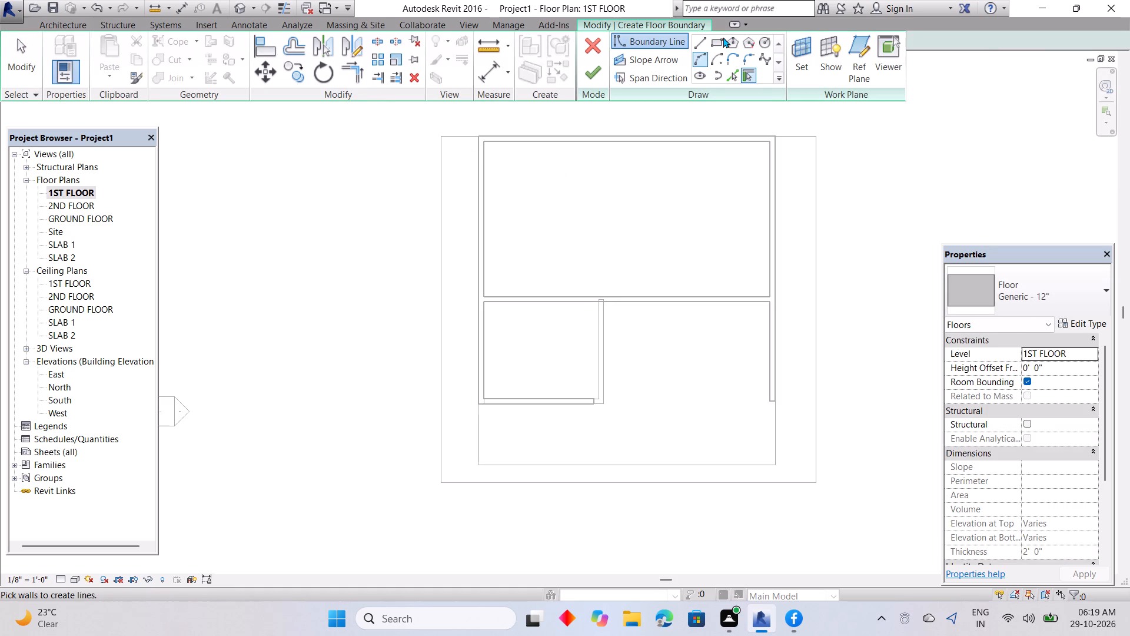
left_click(721, 39)
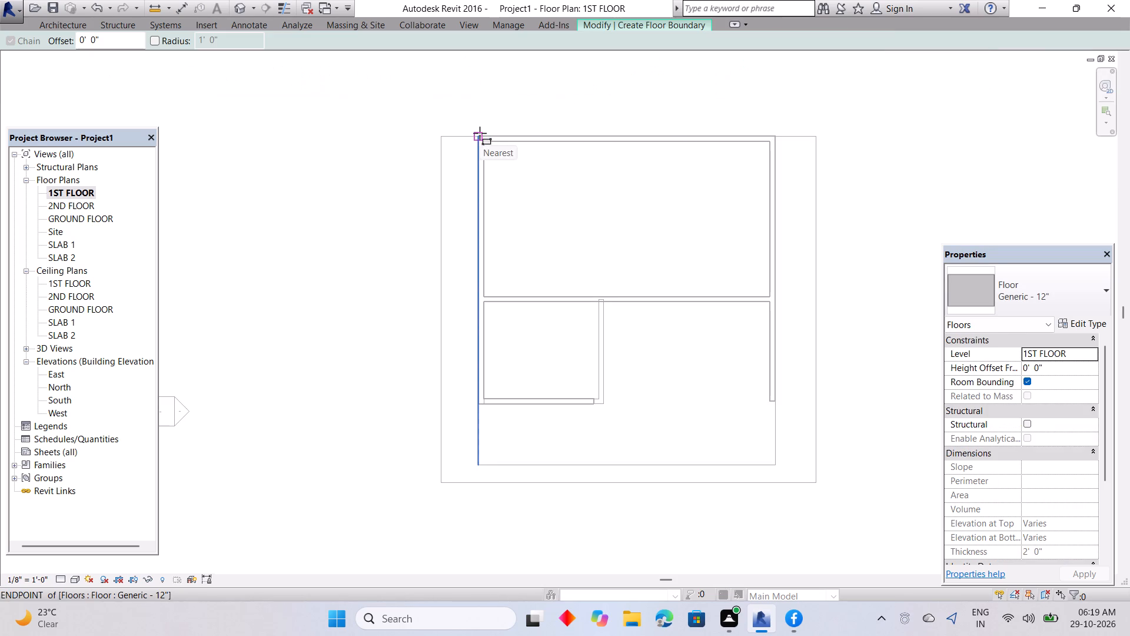
scroll(481, 134, "up", 2)
left_click(477, 135)
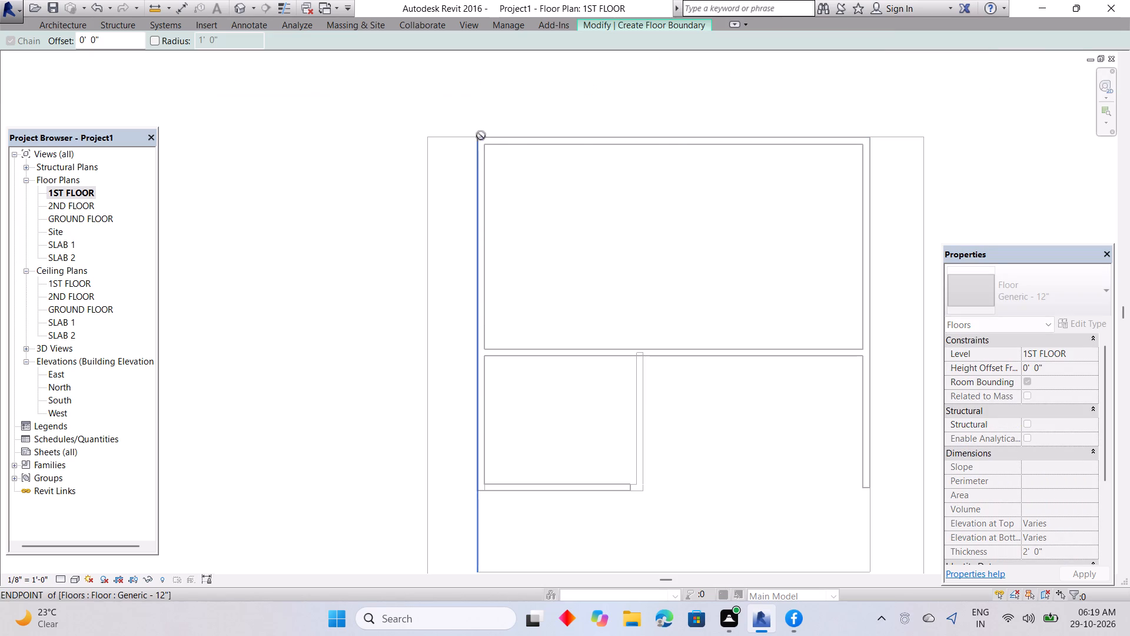
middle_click_drag(895, 539, 893, 539)
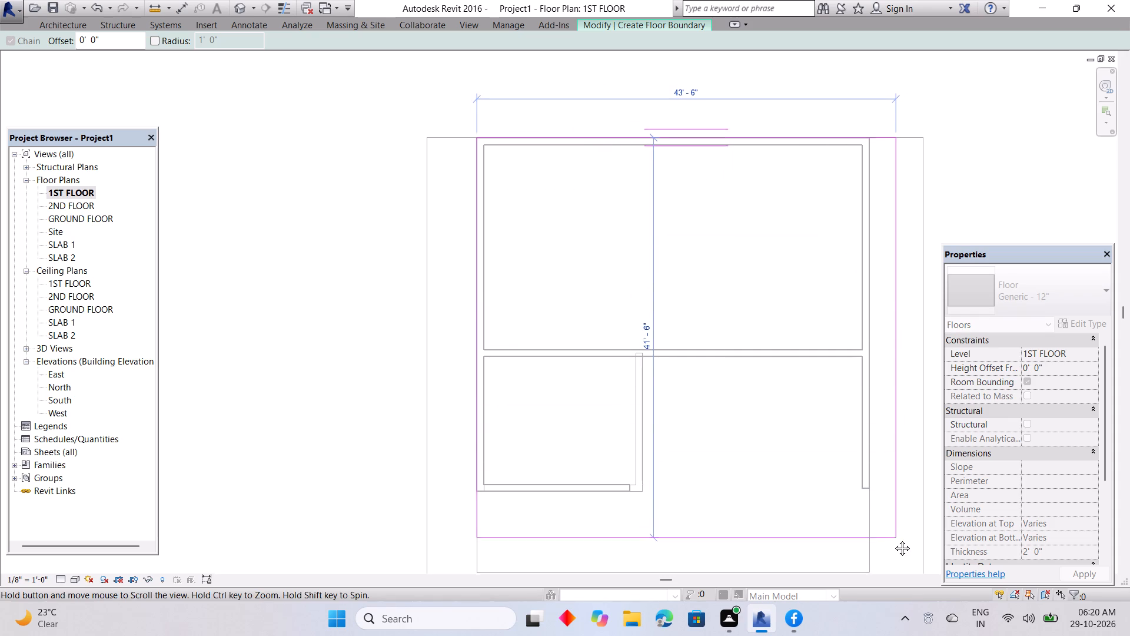
middle_click_drag(893, 539, 867, 426)
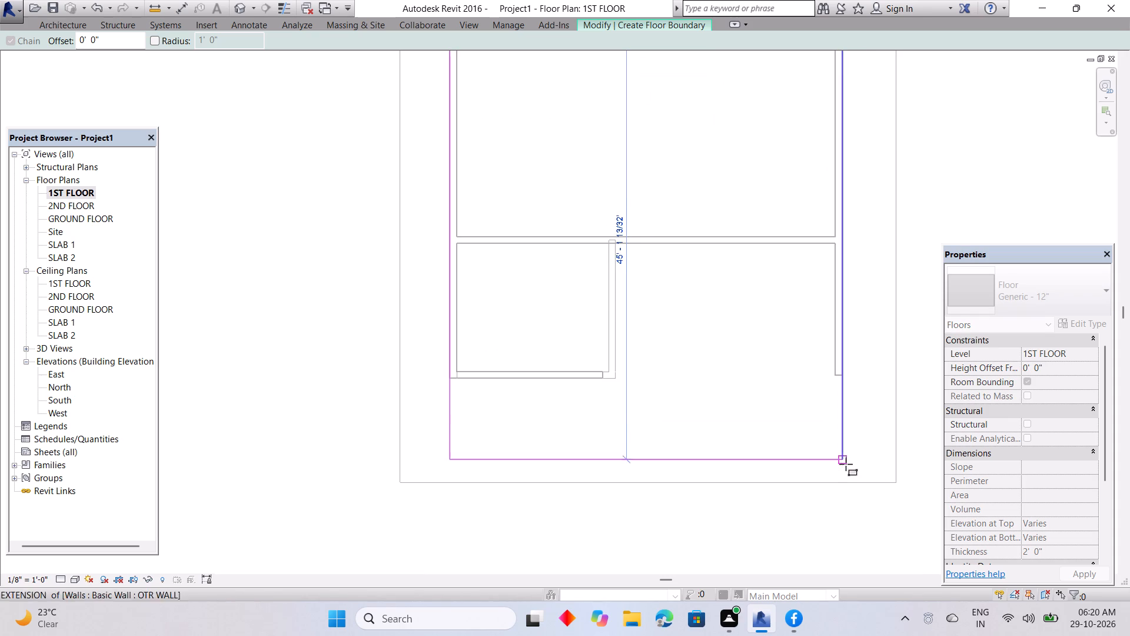
left_click(845, 462)
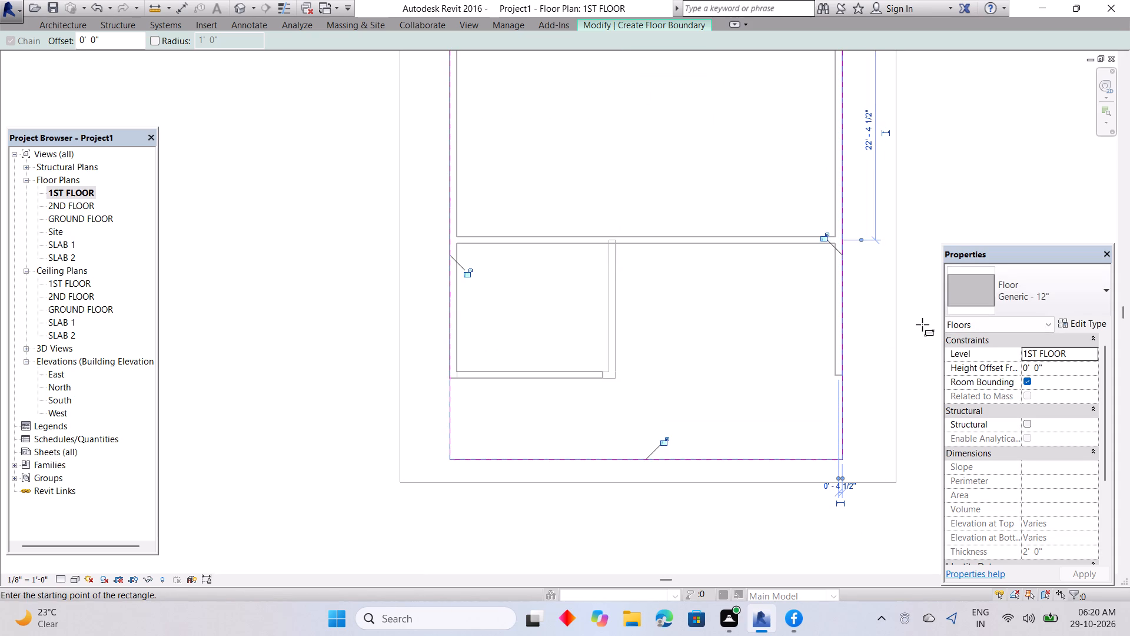
key("Escape")
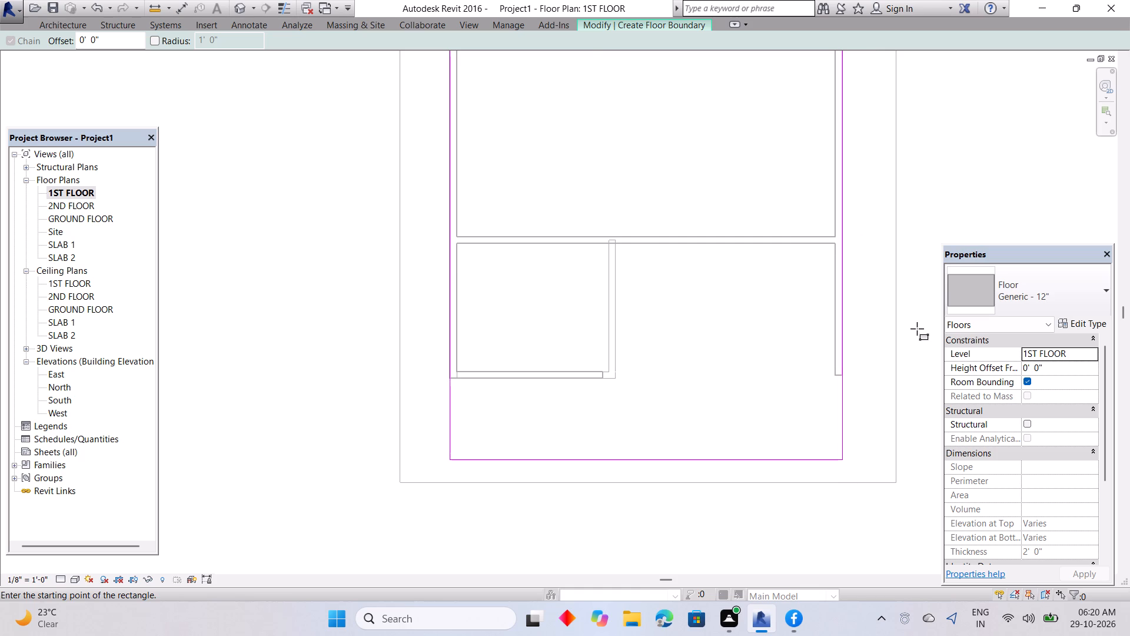
left_click(632, 21)
left_click(596, 77)
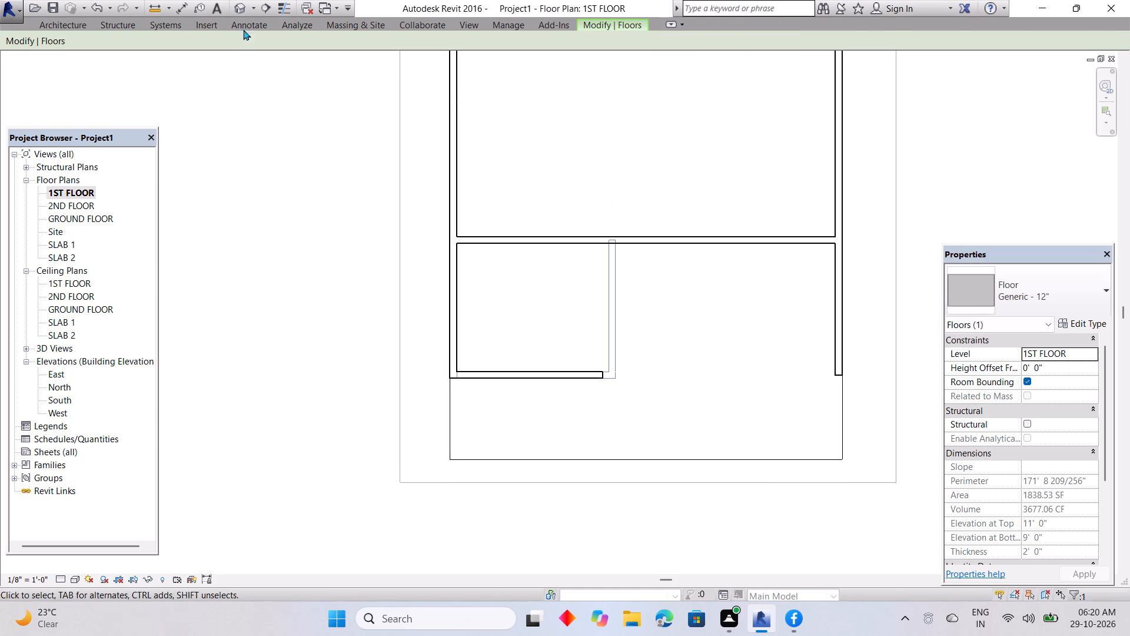
In the 3D view, set the height offset from level of the SLAB 1 floor to 11' to form the roof slab.
left_click(241, 9)
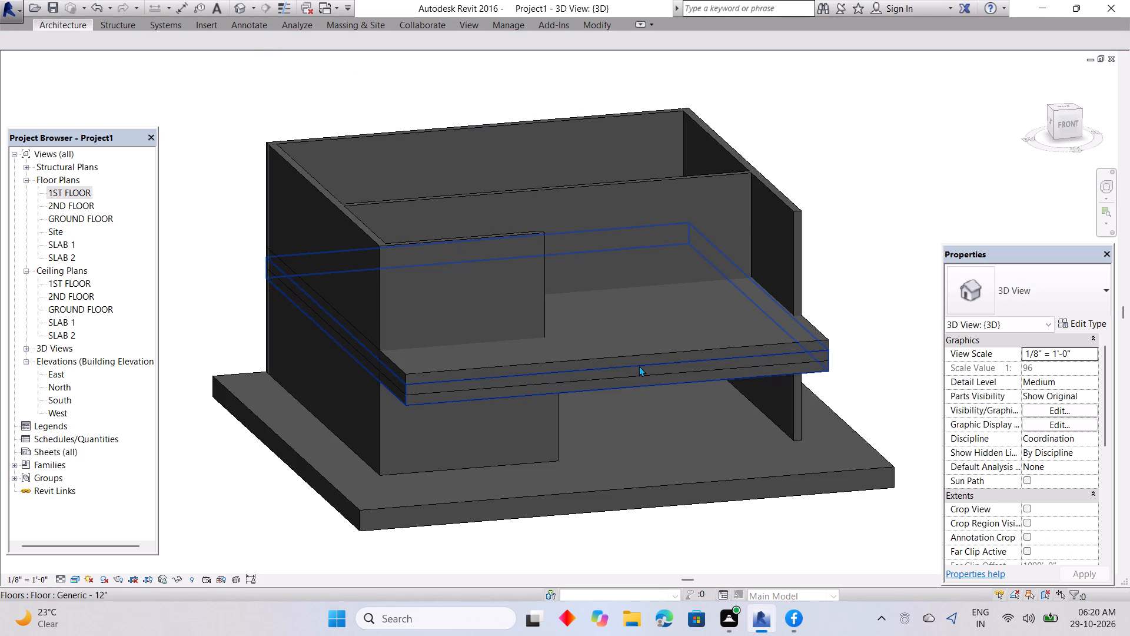
left_click(639, 366)
key("Escape")
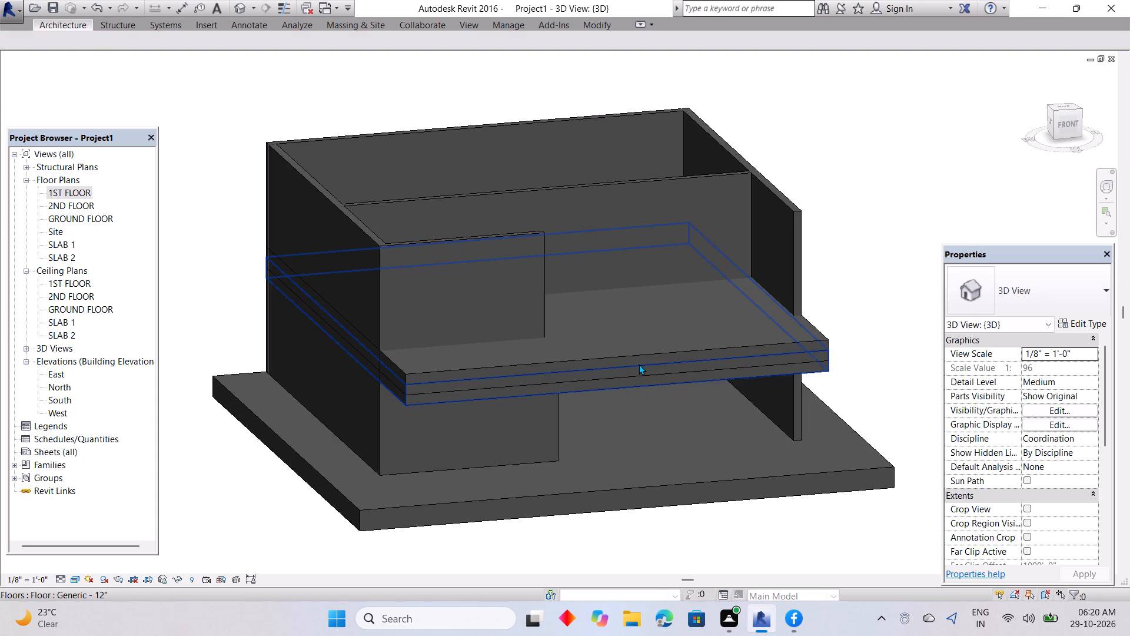
left_click(637, 360)
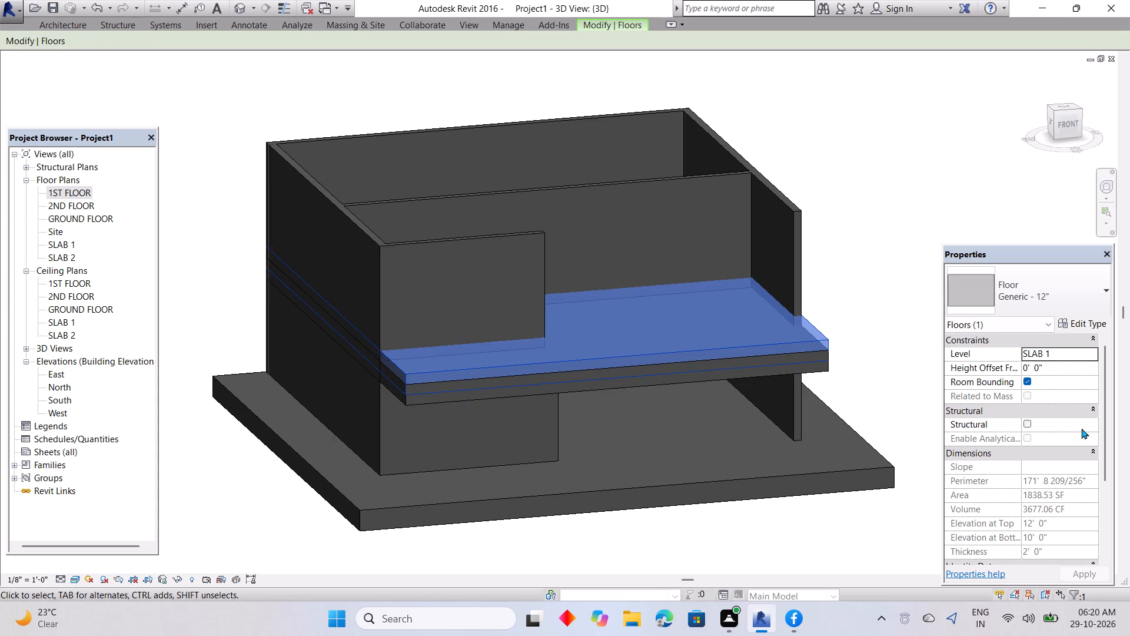
left_click_drag(1042, 366, 1009, 375)
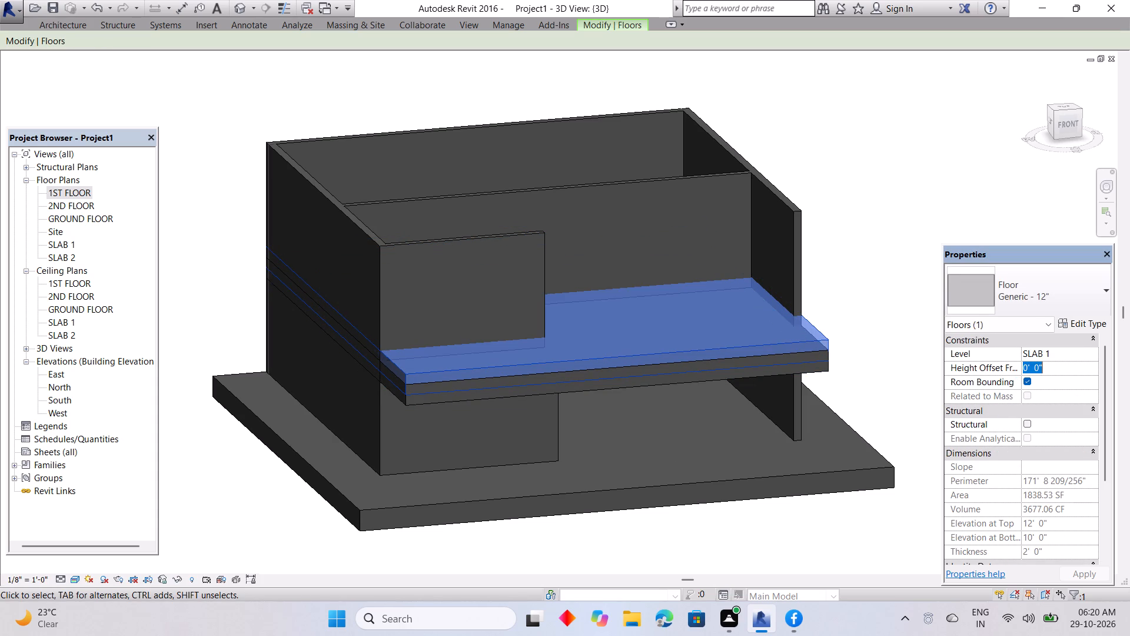
key("BackSpace")
type("11")
key("Return")
left_click(889, 391)
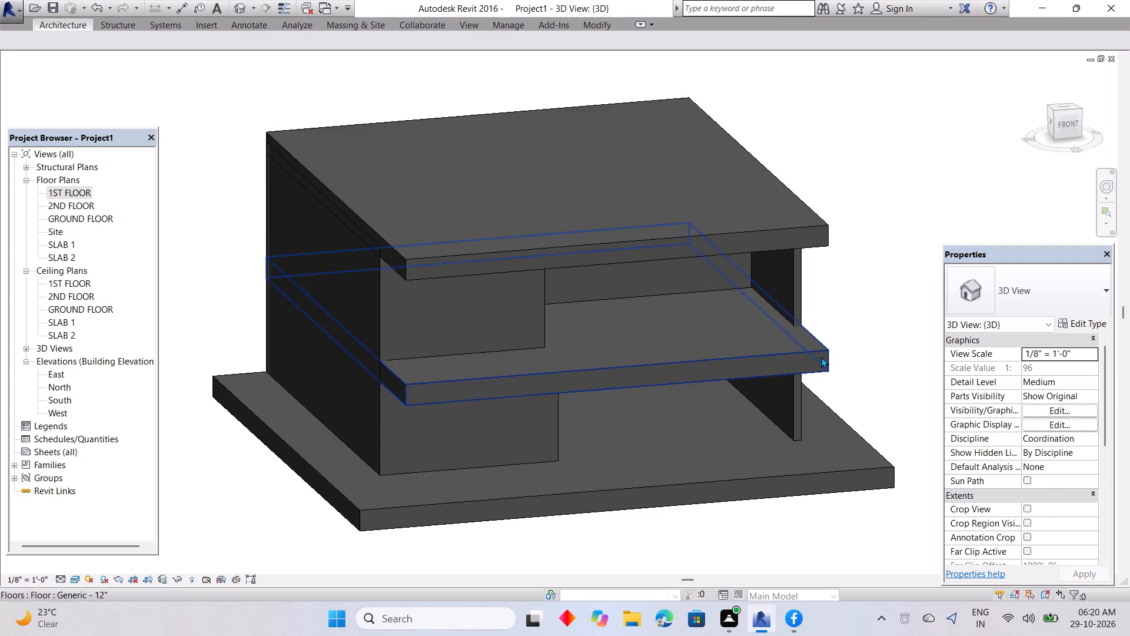
Examine the two-storey building in 3D from the front, the sides and below, checking how the slabs meet the wall tops.
middle_click_drag(846, 432, 865, 355)
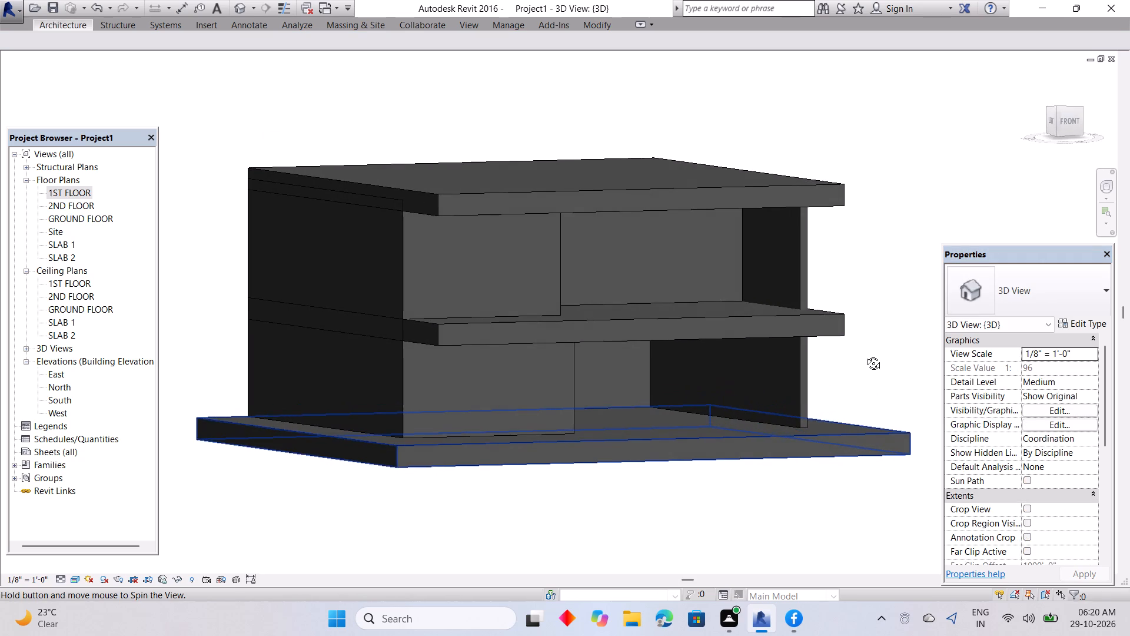
middle_click_drag(865, 355, 649, 350)
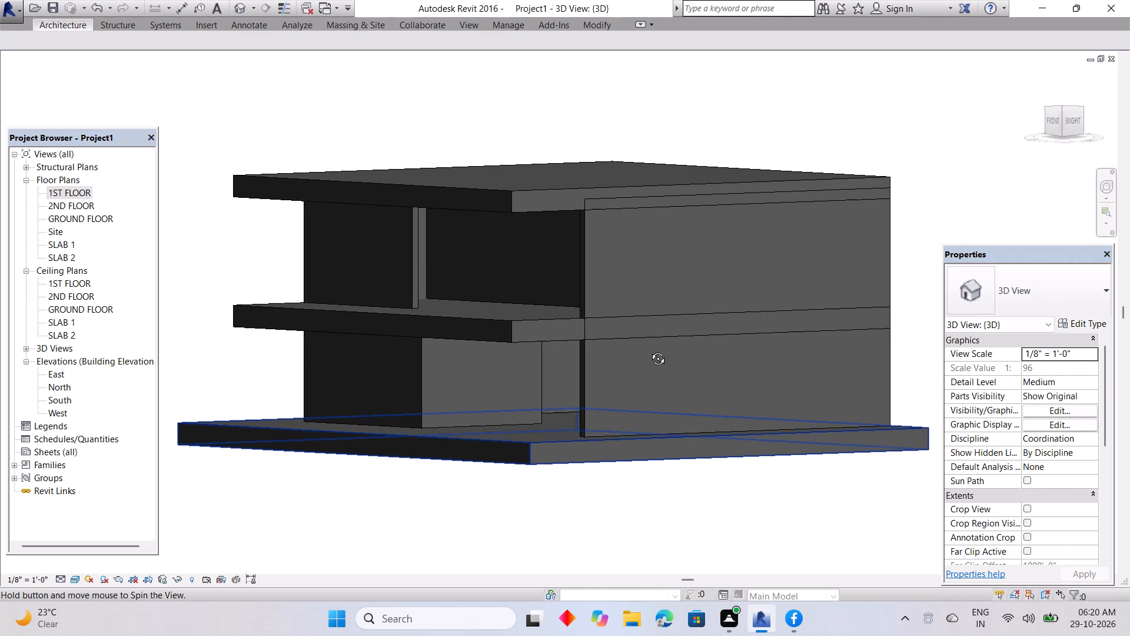
middle_click_drag(649, 350, 650, 367)
middle_click_drag(648, 357, 722, 297, "shift")
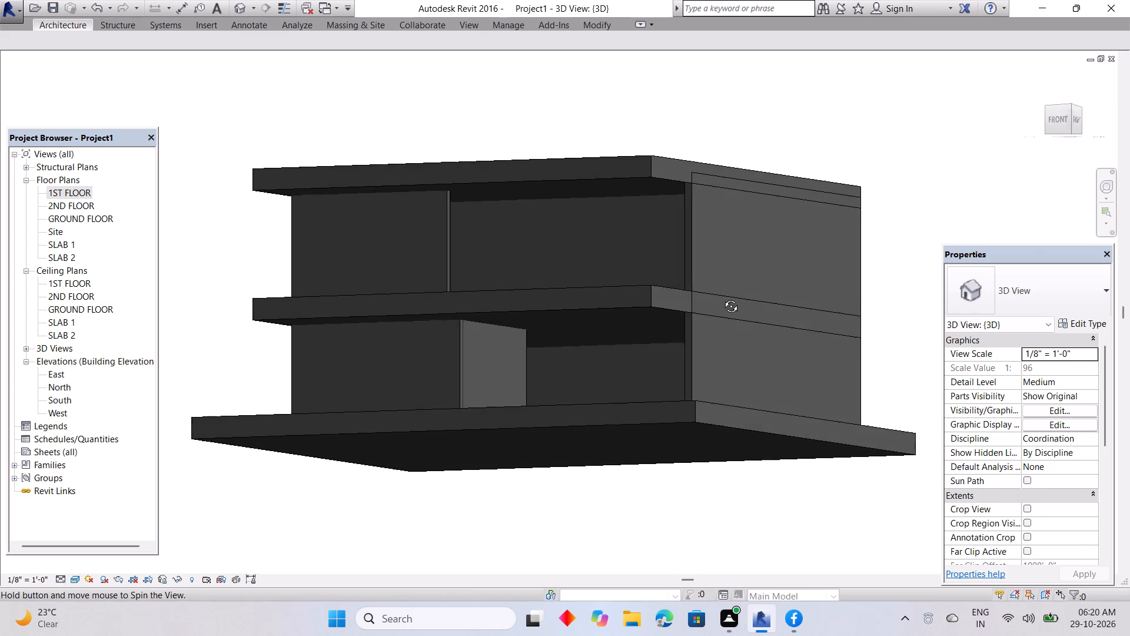
middle_click_drag(722, 297, 727, 291, "shift")
scroll(663, 224, "up", 6)
middle_click_drag(654, 193, 666, 221, "shift")
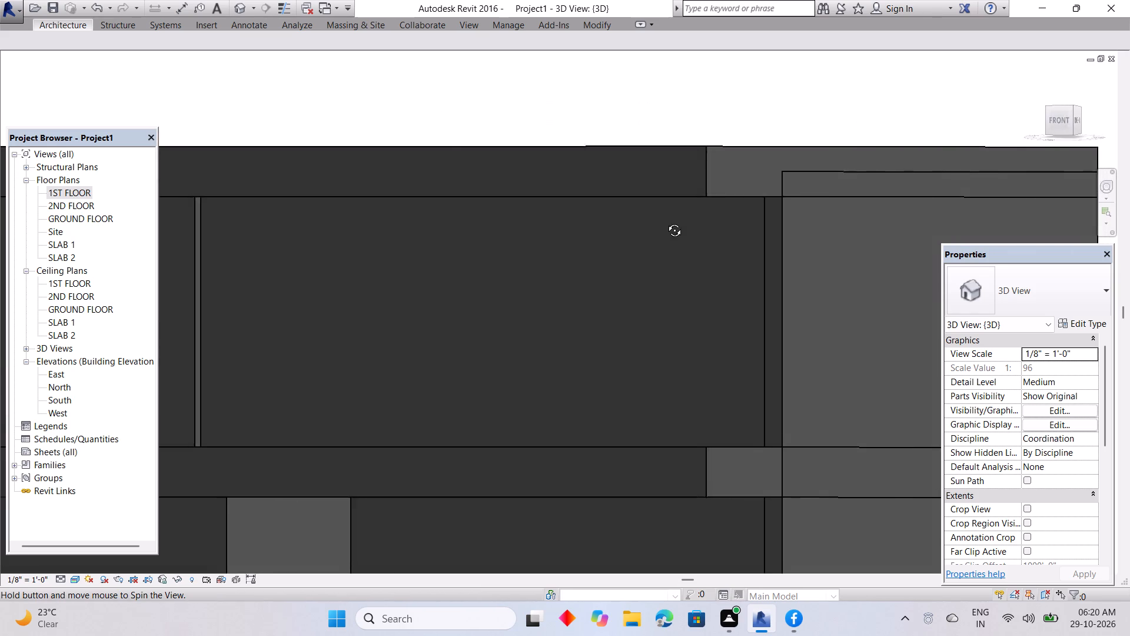
middle_click_drag(666, 221, 739, 224, "shift")
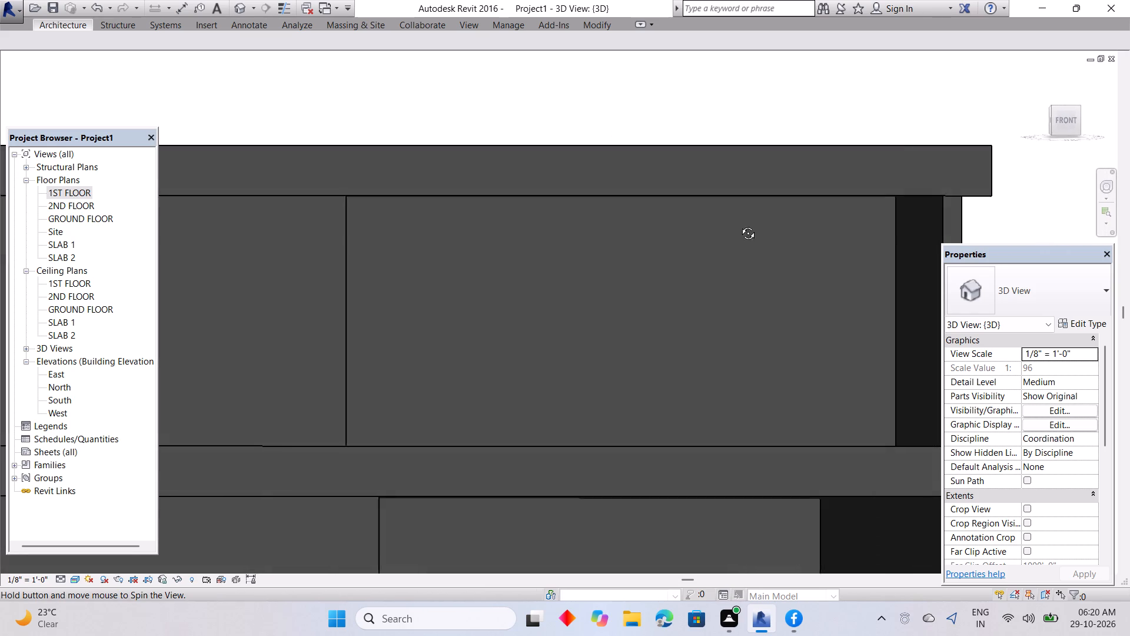
middle_click_drag(739, 224, 594, 218, "shift")
scroll(592, 217, "down", 6)
middle_click_drag(616, 254, 618, 255)
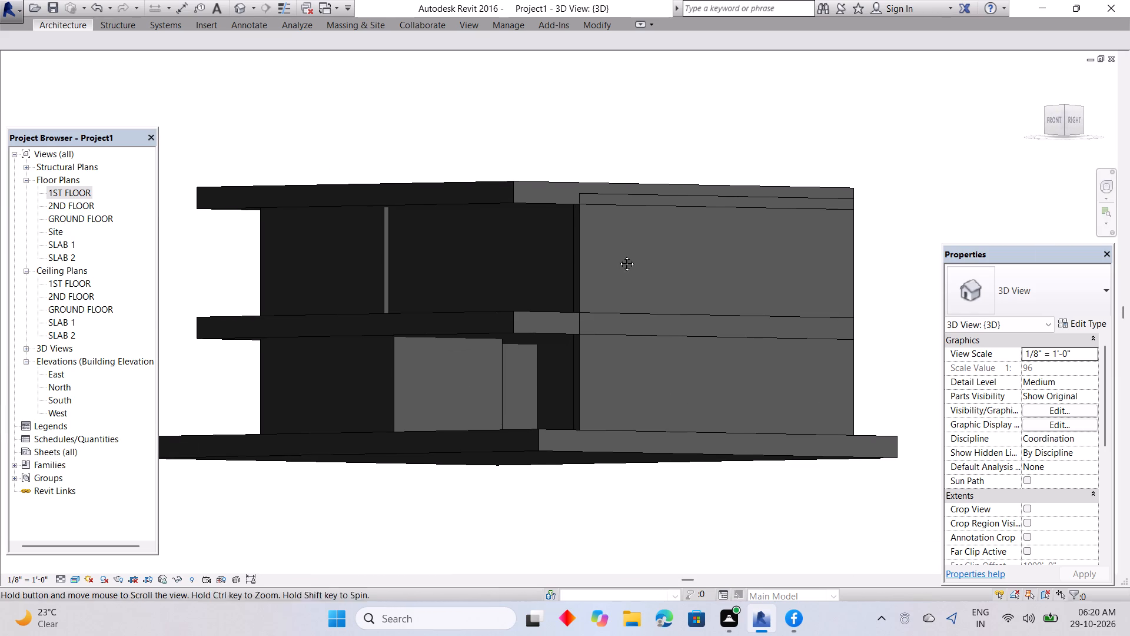
middle_click_drag(618, 255, 696, 266)
scroll(696, 266, "down", 5)
middle_click_drag(697, 263, 756, 270)
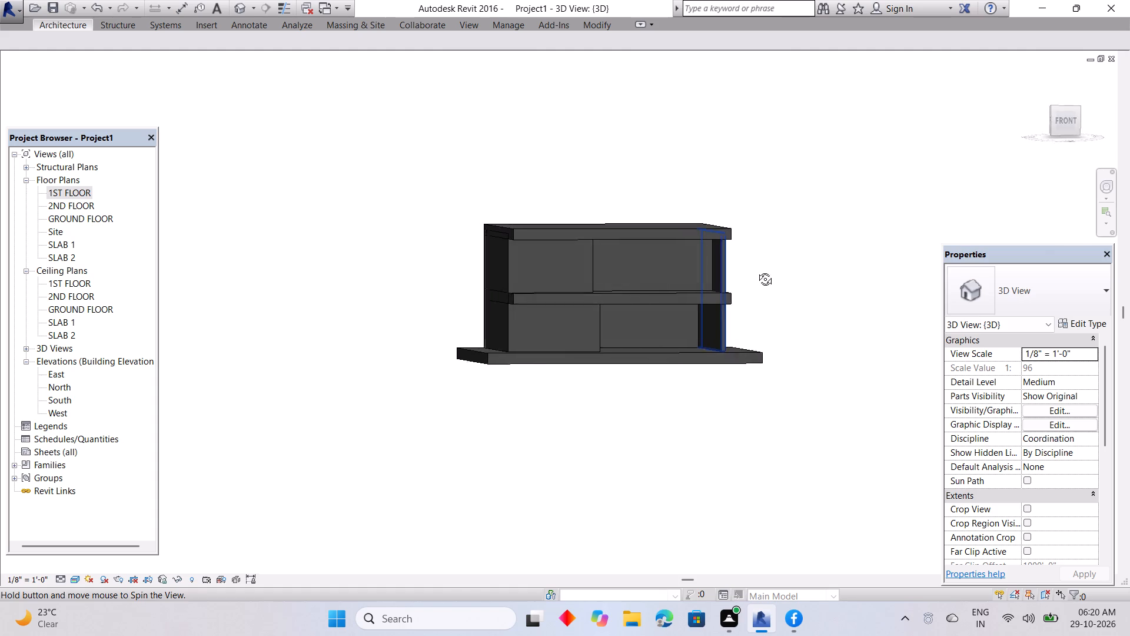
middle_click_drag(756, 270, 683, 274)
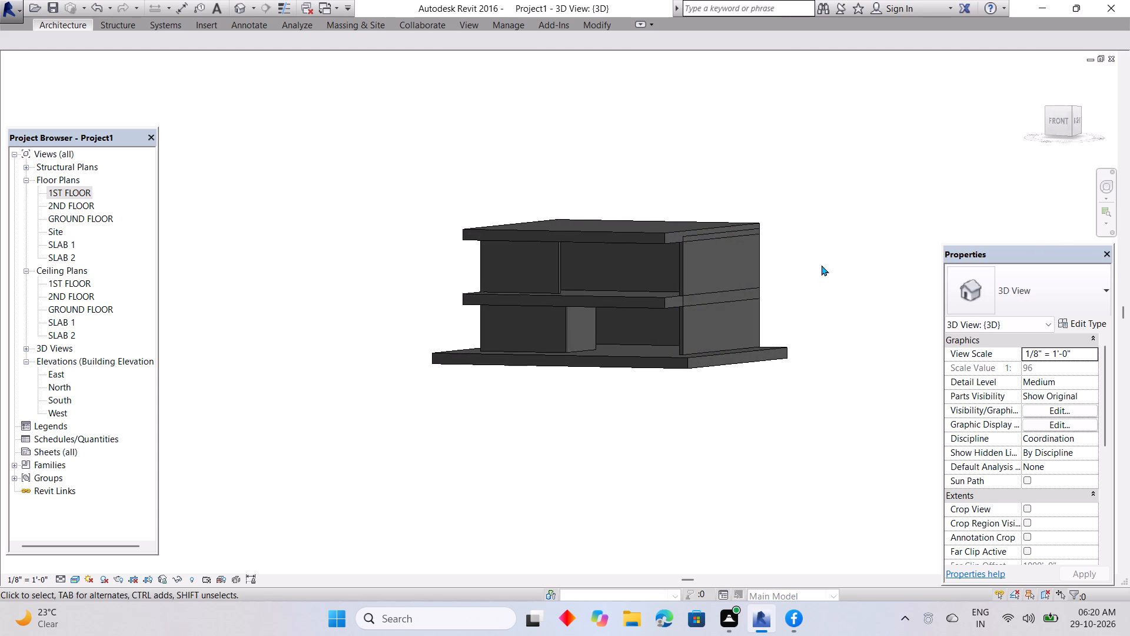
middle_click(823, 261)
middle_click_drag(823, 261, 868, 261)
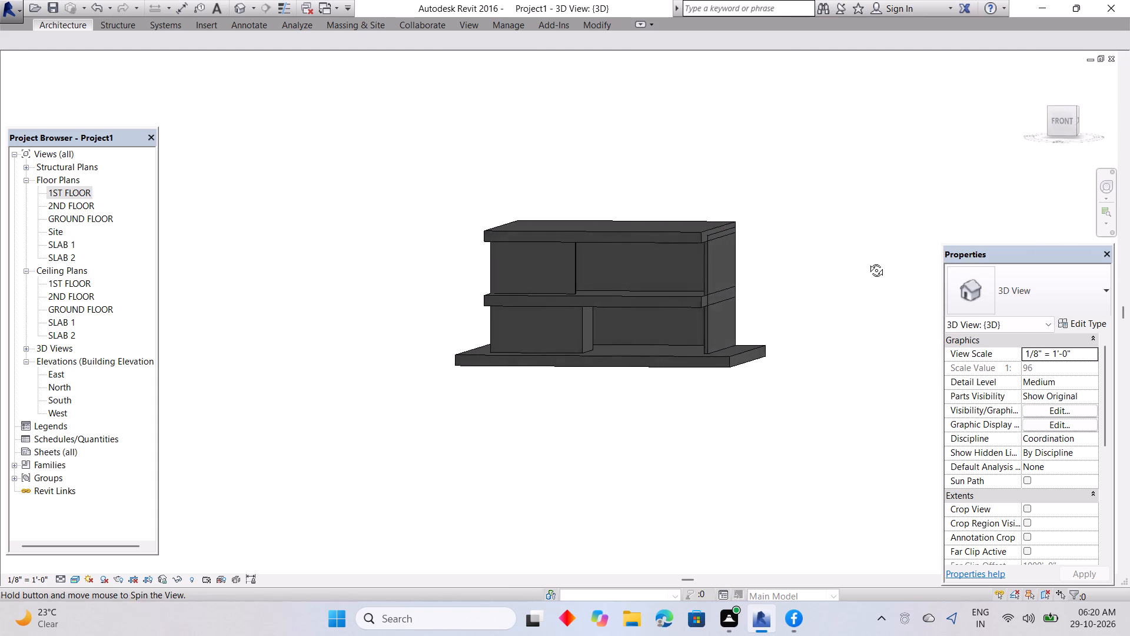
middle_click_drag(868, 261, 893, 261)
scroll(756, 292, "down", 2)
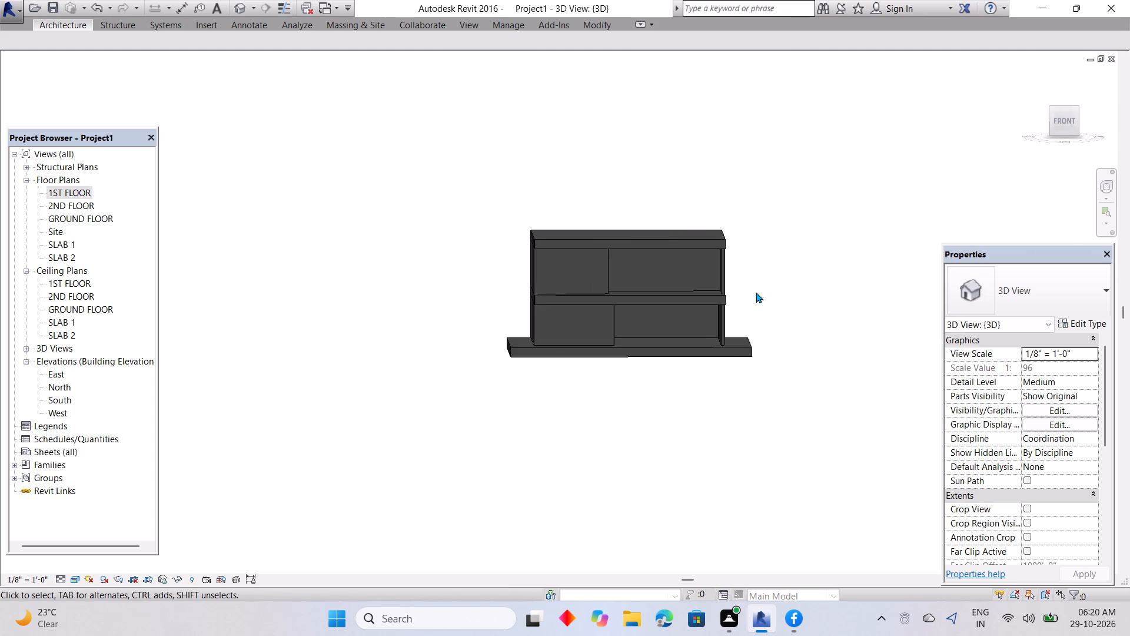
middle_click_drag(756, 292, 747, 336)
middle_click_drag(746, 319, 720, 324, "shift")
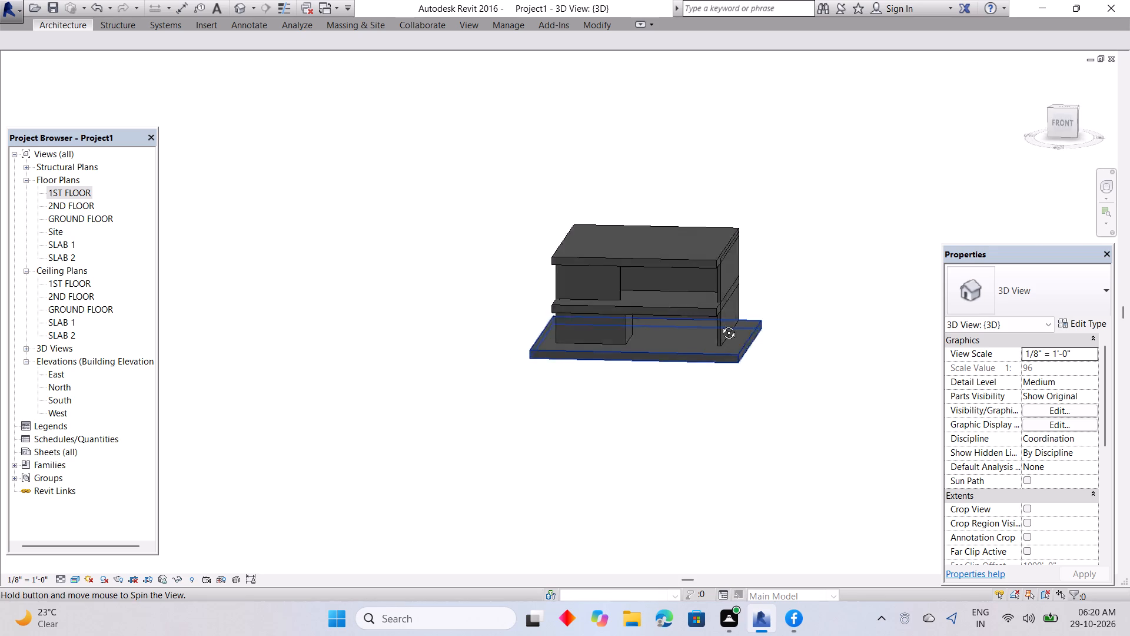
middle_click_drag(720, 324, 761, 304, "shift")
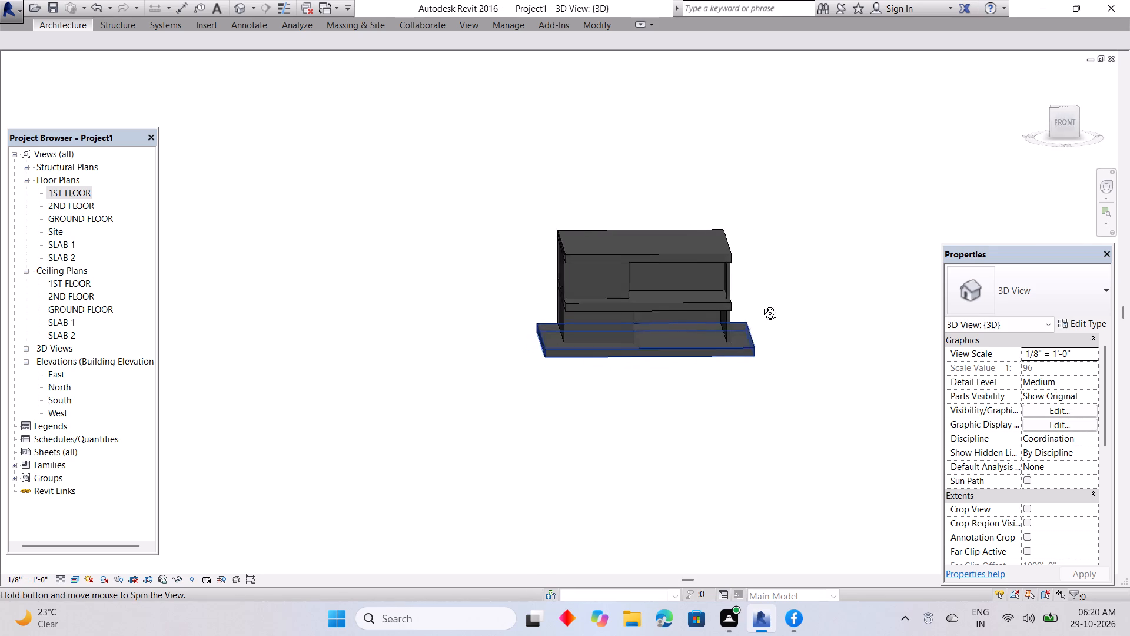
middle_click_drag(761, 304, 784, 294, "shift")
middle_click_drag(770, 316, 757, 216, "shift")
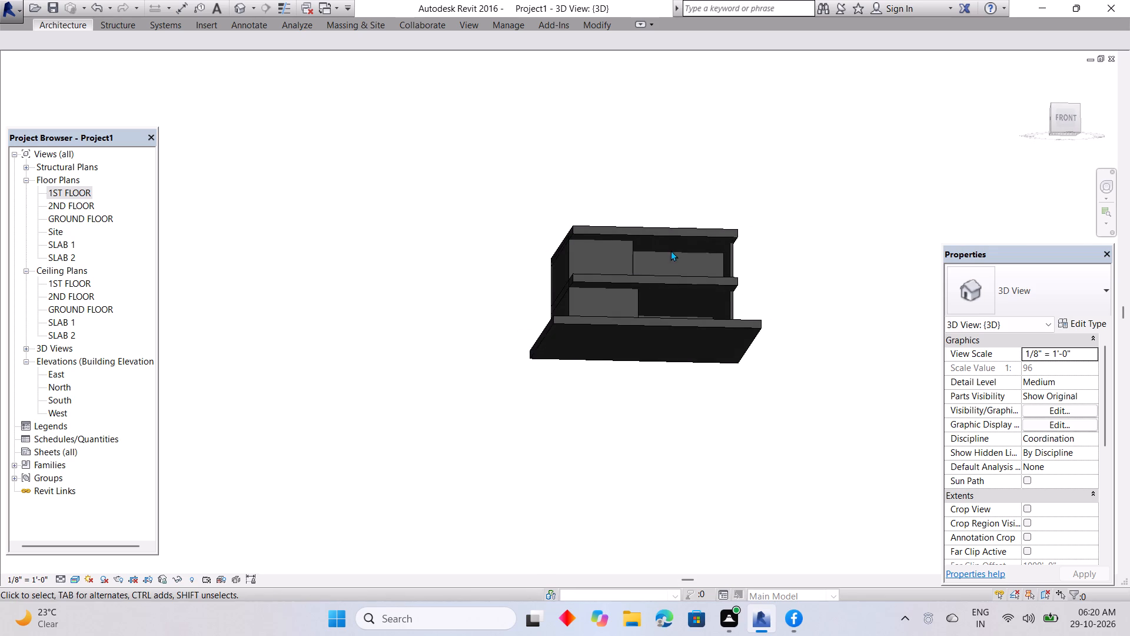
scroll(671, 250, "up", 3)
middle_click_drag(684, 282, 643, 362, "shift")
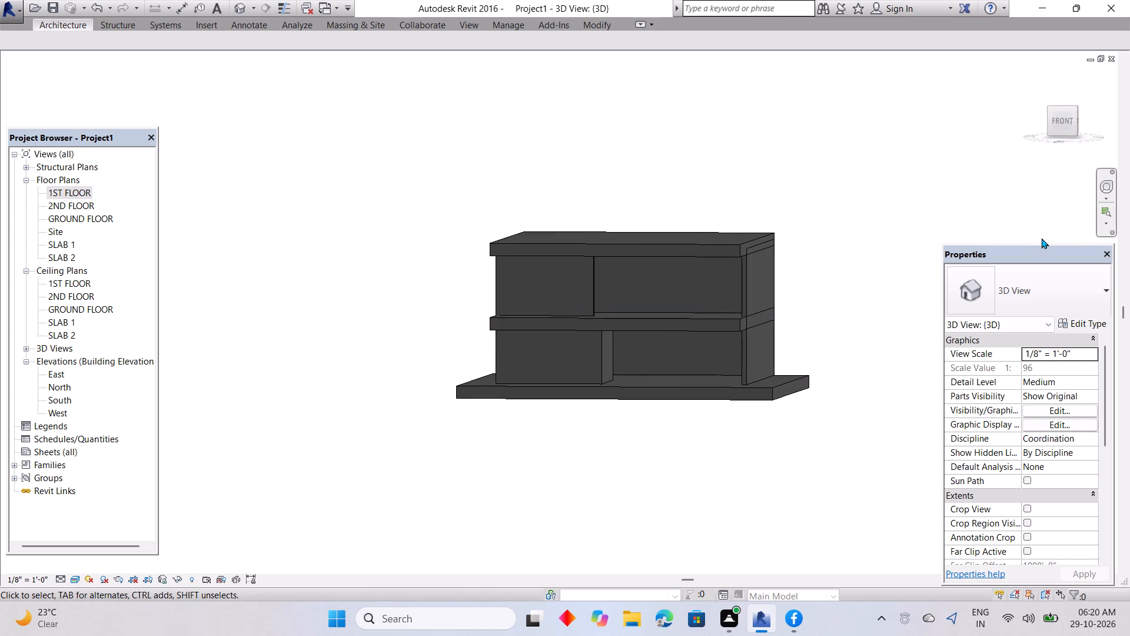
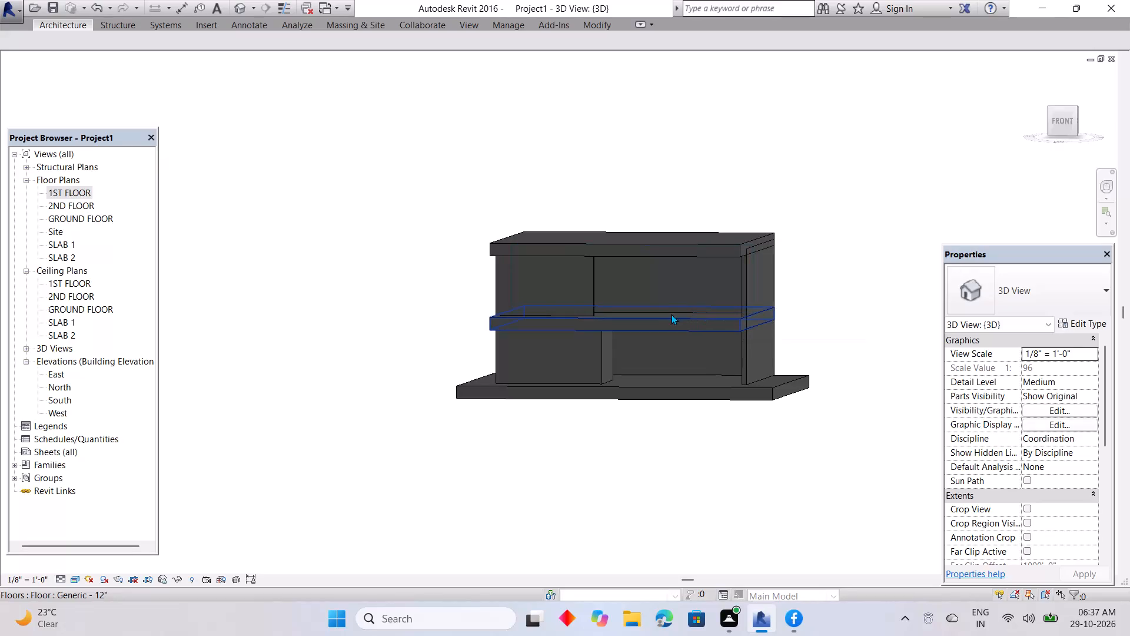
Delete the short Generic - 8" return wall running inward from the end of the ground floor's partial front wall.
middle_click_drag(662, 314, 590, 349, "shift")
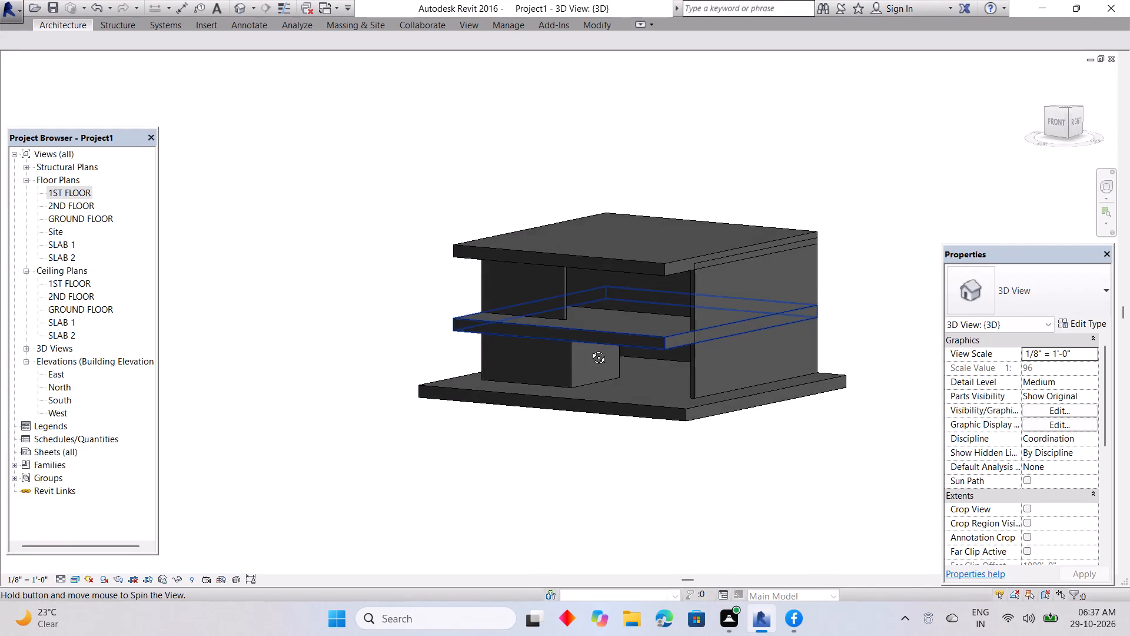
middle_click_drag(590, 349, 551, 350, "shift")
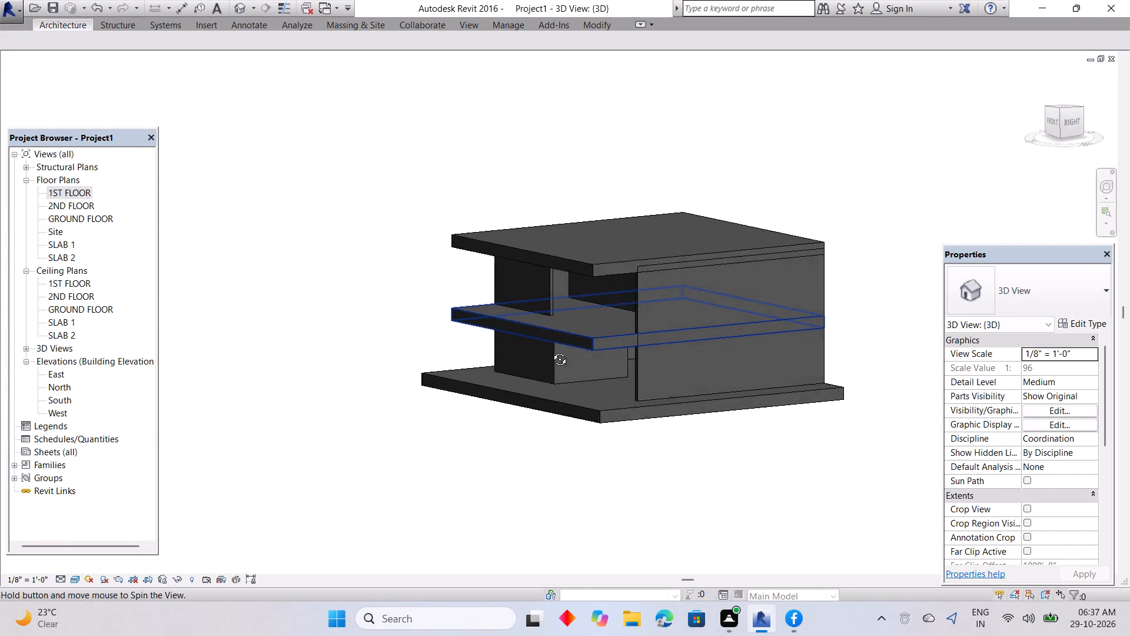
middle_click_drag(551, 350, 540, 350, "shift")
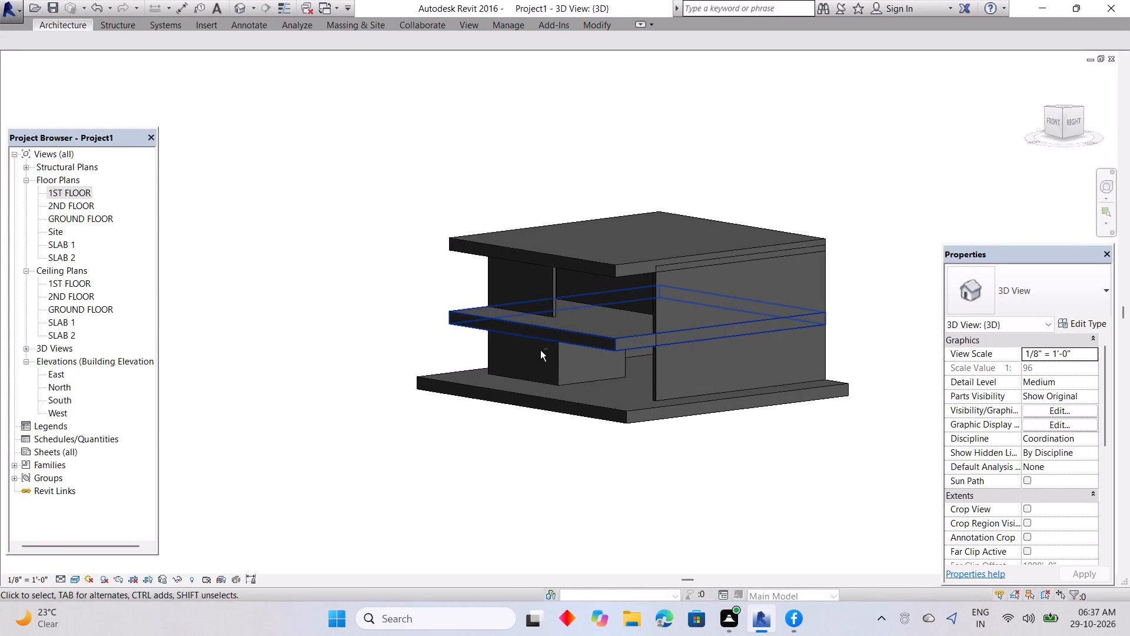
middle_click_drag(540, 353, 621, 365, "shift")
middle_click_drag(616, 362, 544, 348, "shift")
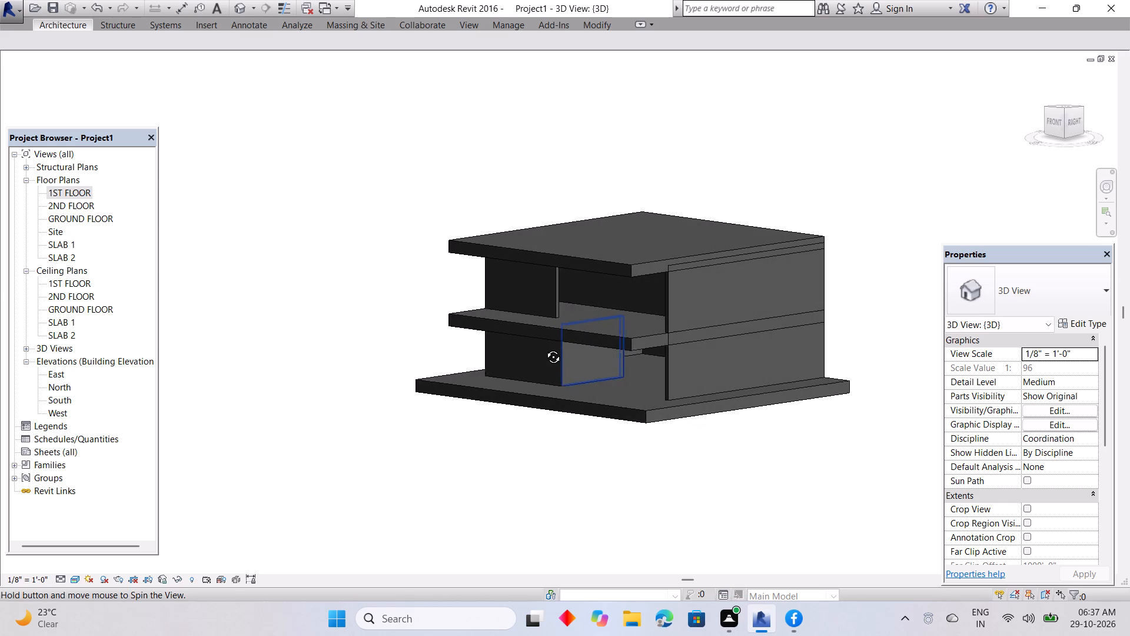
middle_click_drag(544, 348, 543, 348, "shift")
scroll(588, 373, "up", 3)
middle_click_drag(593, 370, 667, 355, "shift")
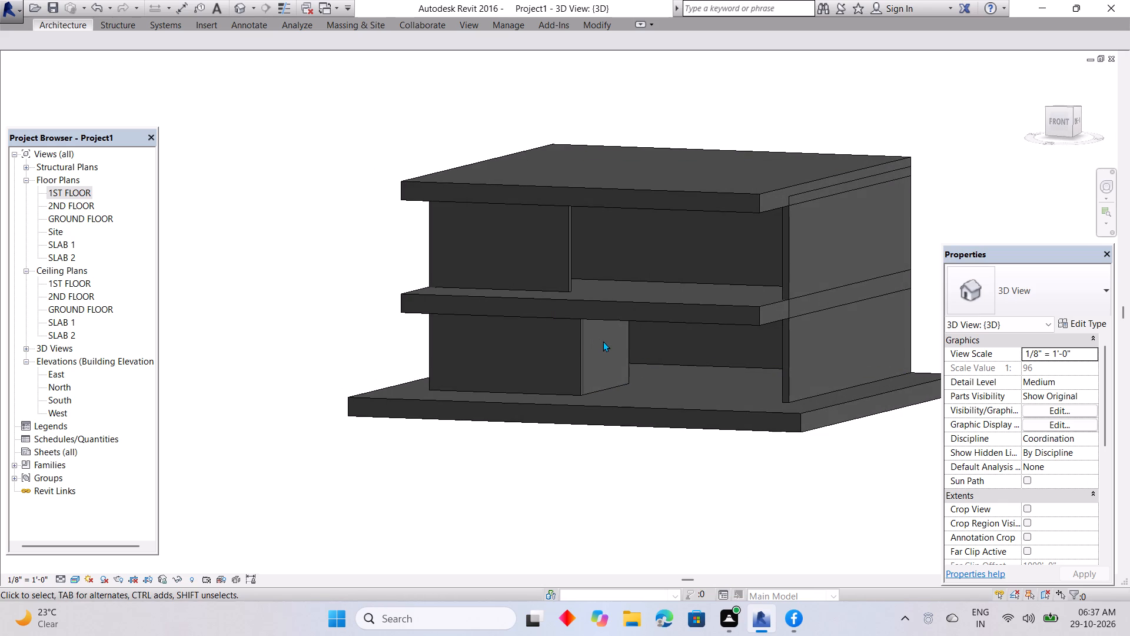
left_click(629, 342)
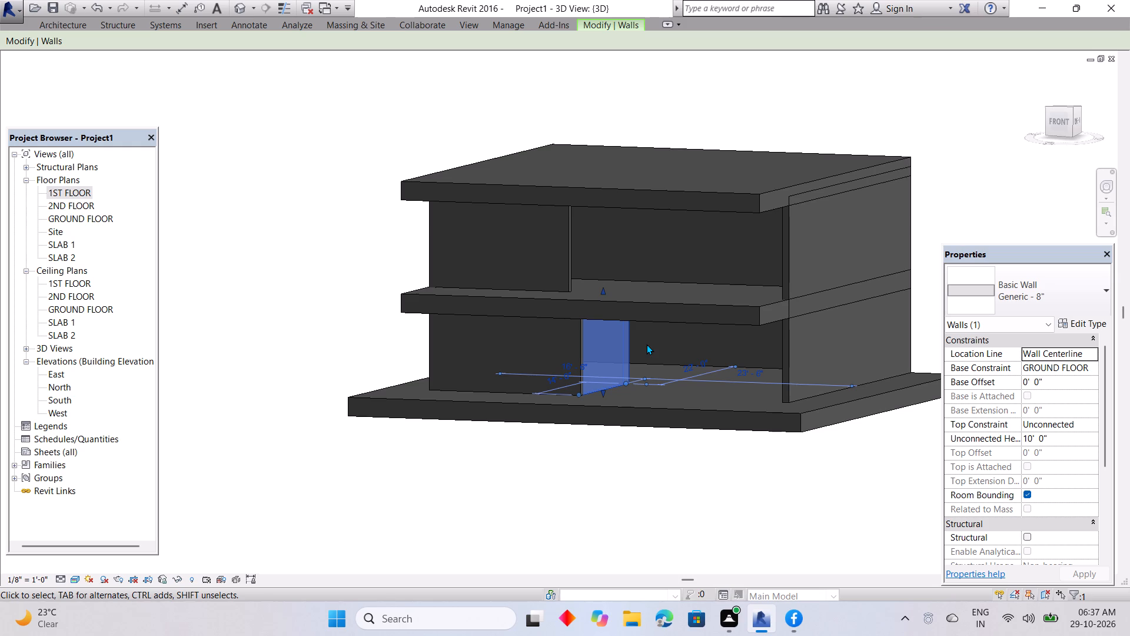
key("BackSpace")
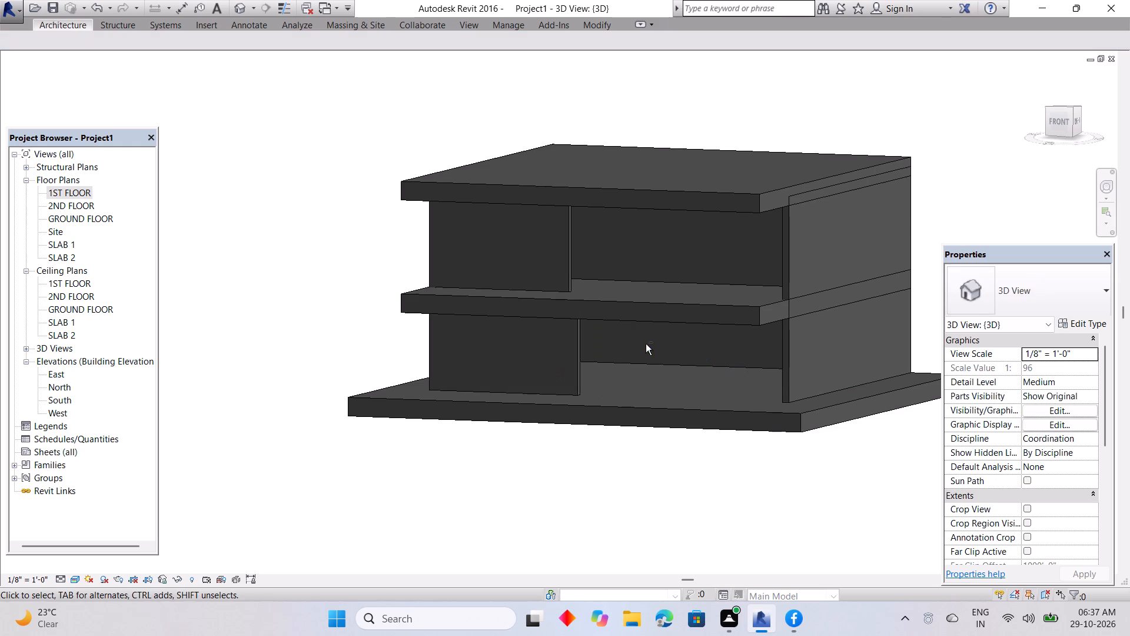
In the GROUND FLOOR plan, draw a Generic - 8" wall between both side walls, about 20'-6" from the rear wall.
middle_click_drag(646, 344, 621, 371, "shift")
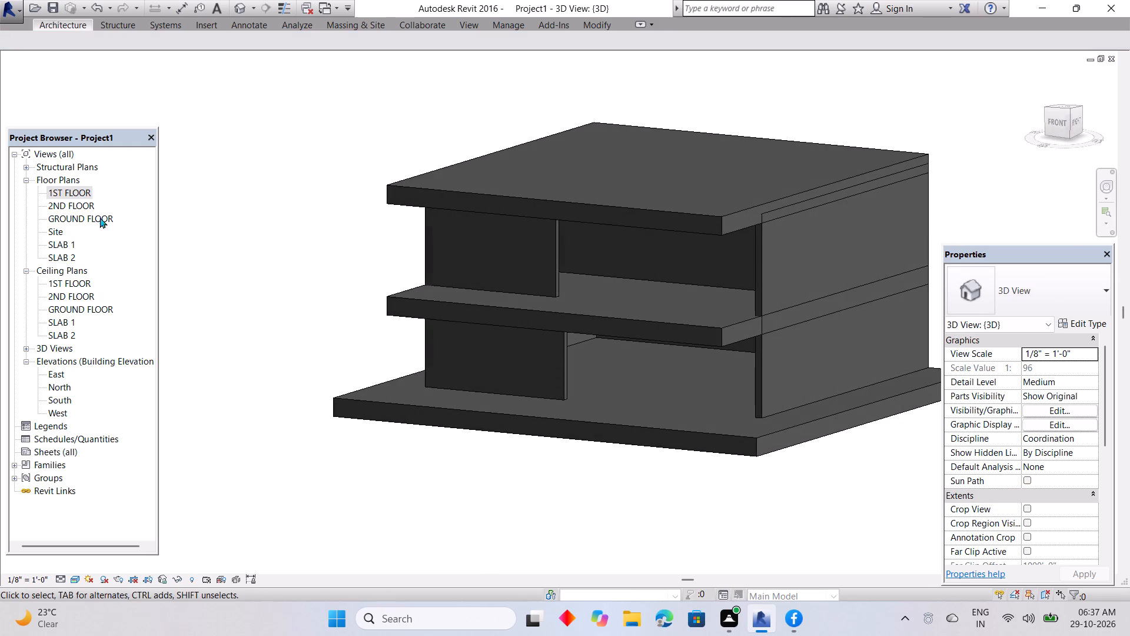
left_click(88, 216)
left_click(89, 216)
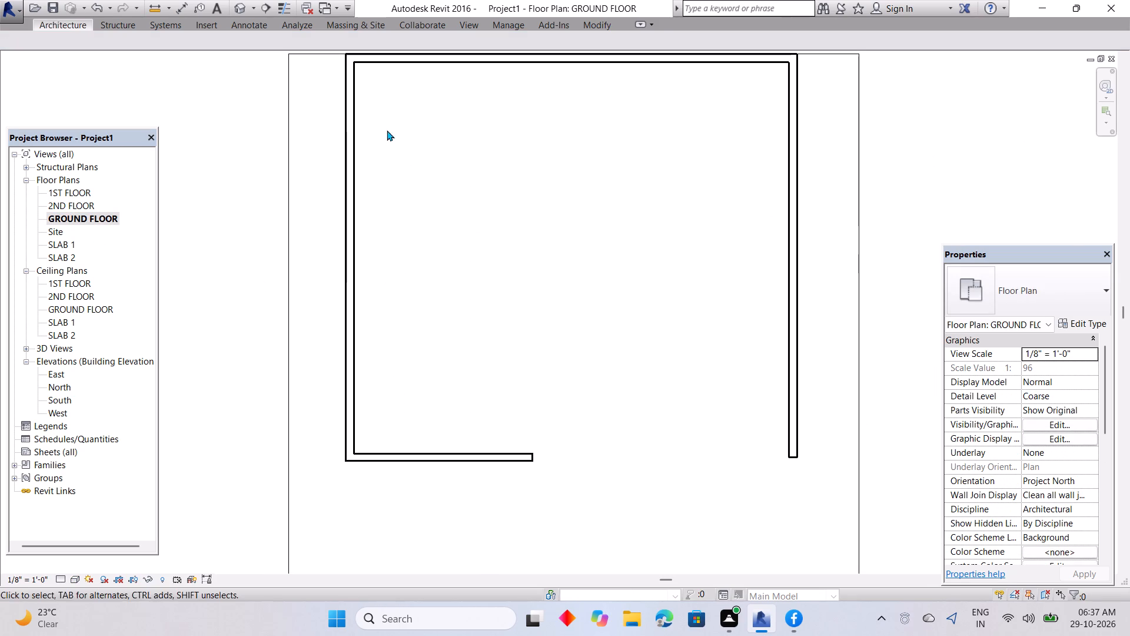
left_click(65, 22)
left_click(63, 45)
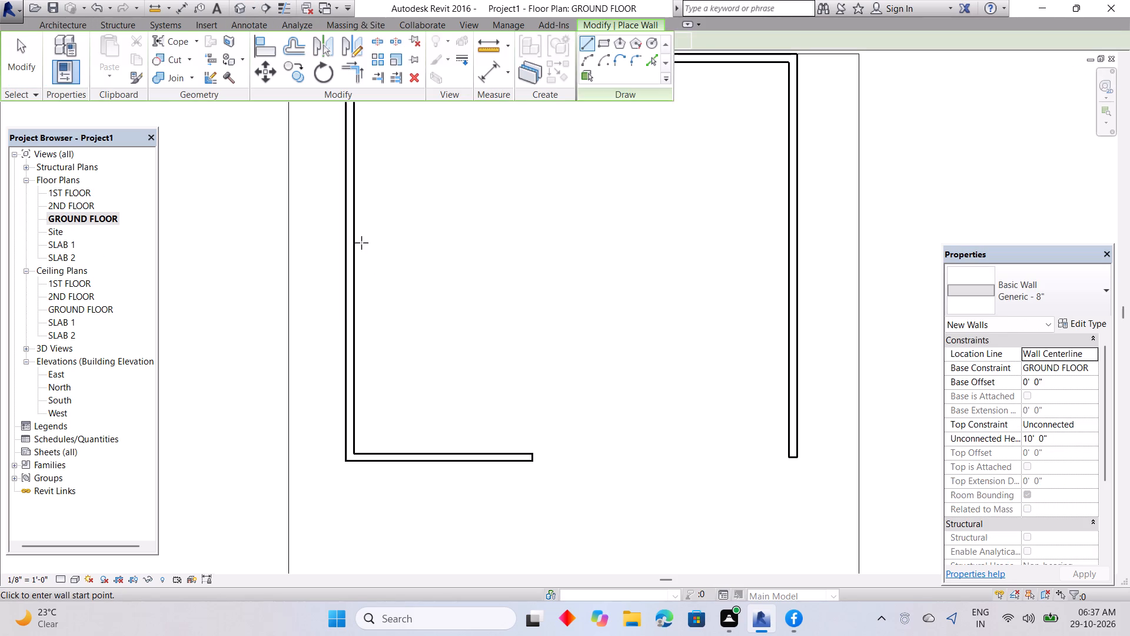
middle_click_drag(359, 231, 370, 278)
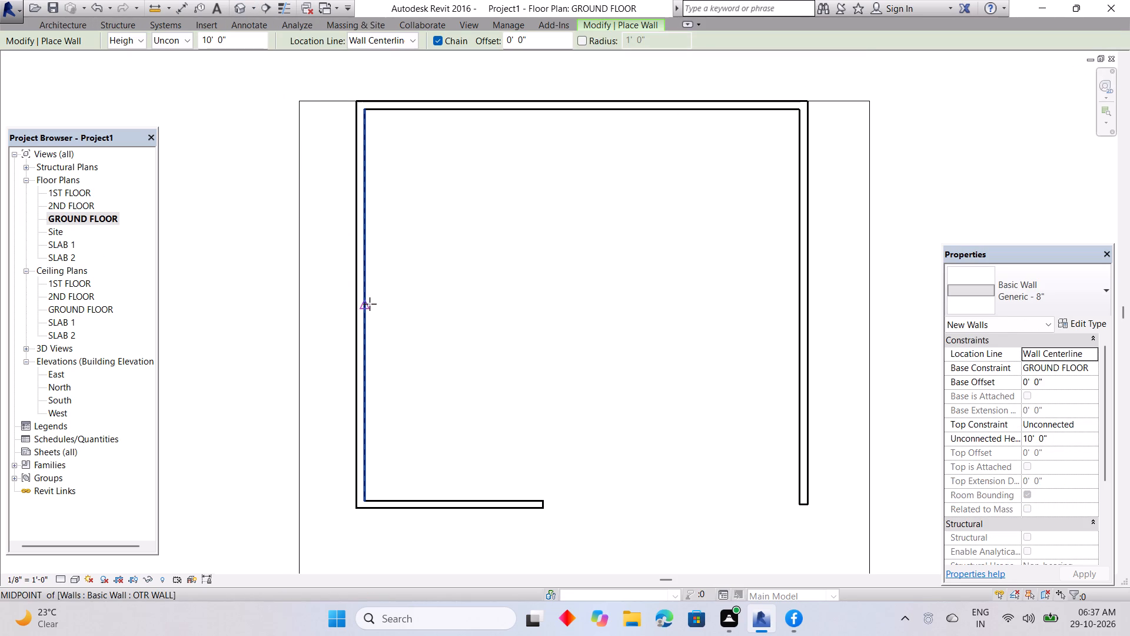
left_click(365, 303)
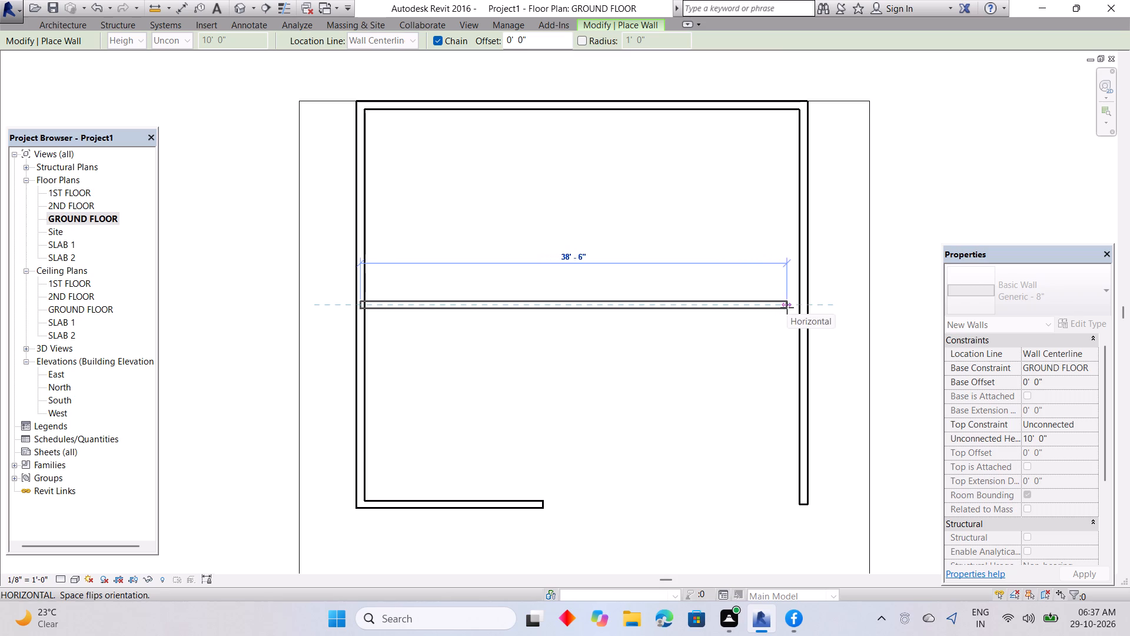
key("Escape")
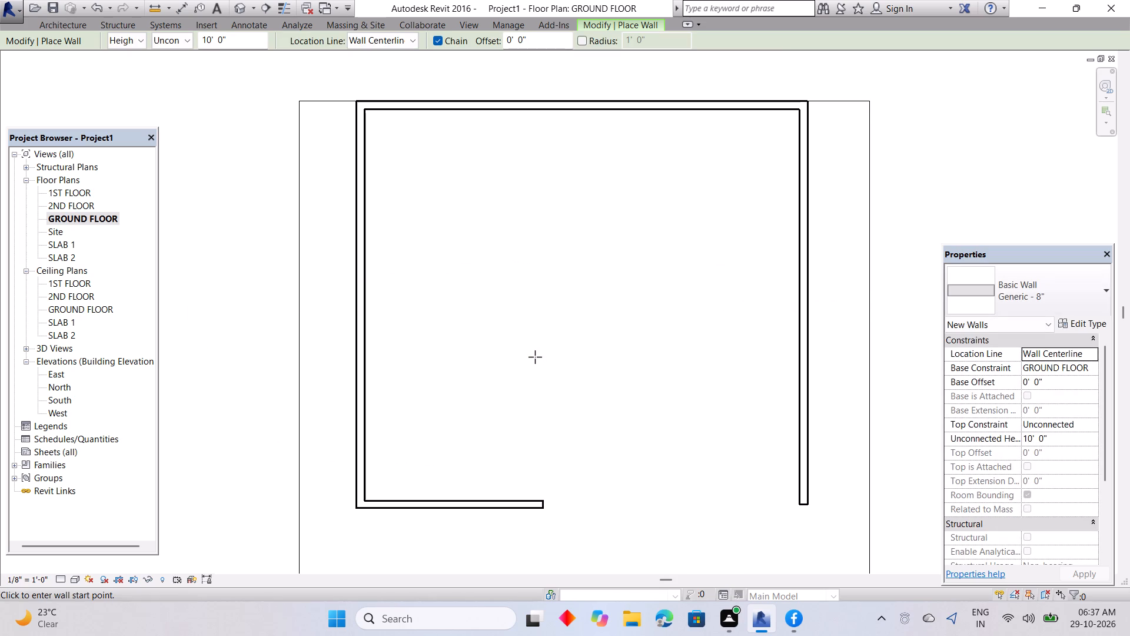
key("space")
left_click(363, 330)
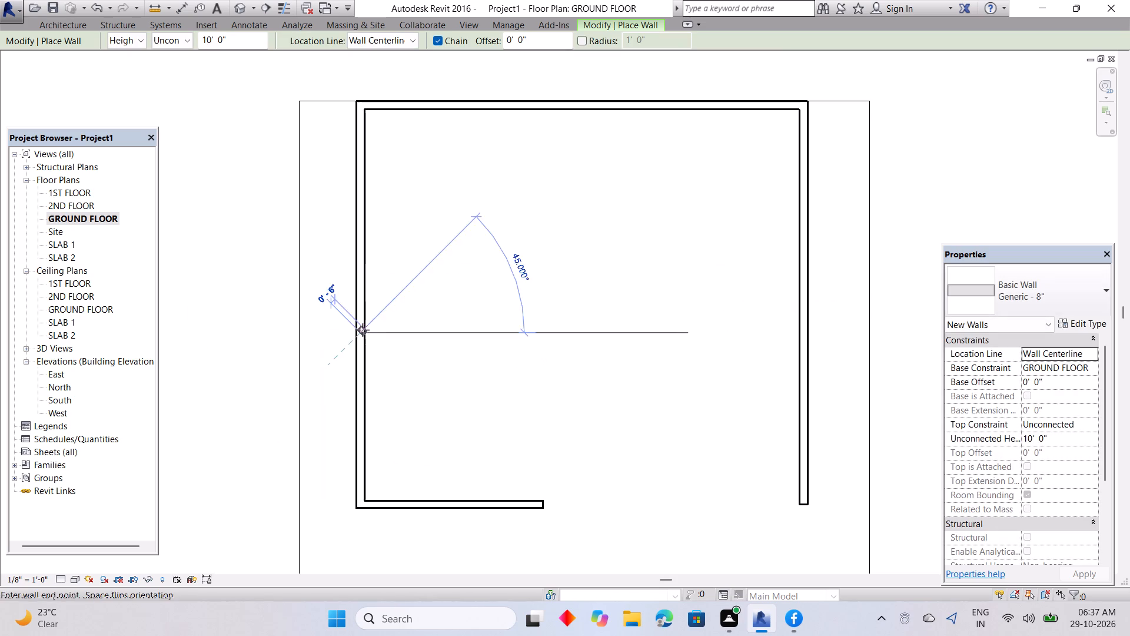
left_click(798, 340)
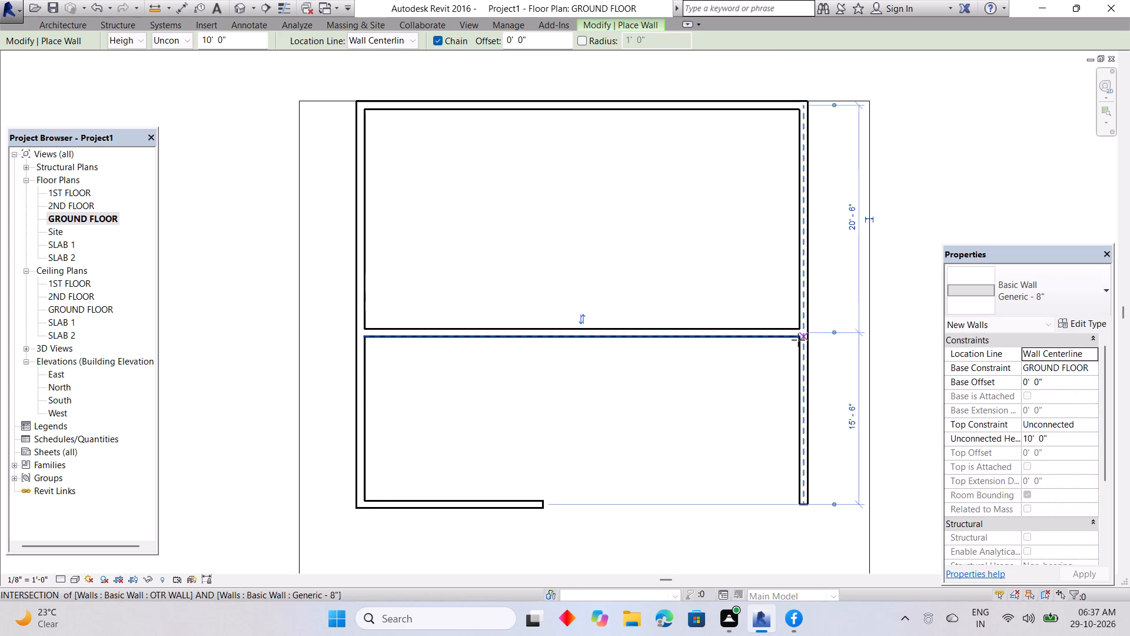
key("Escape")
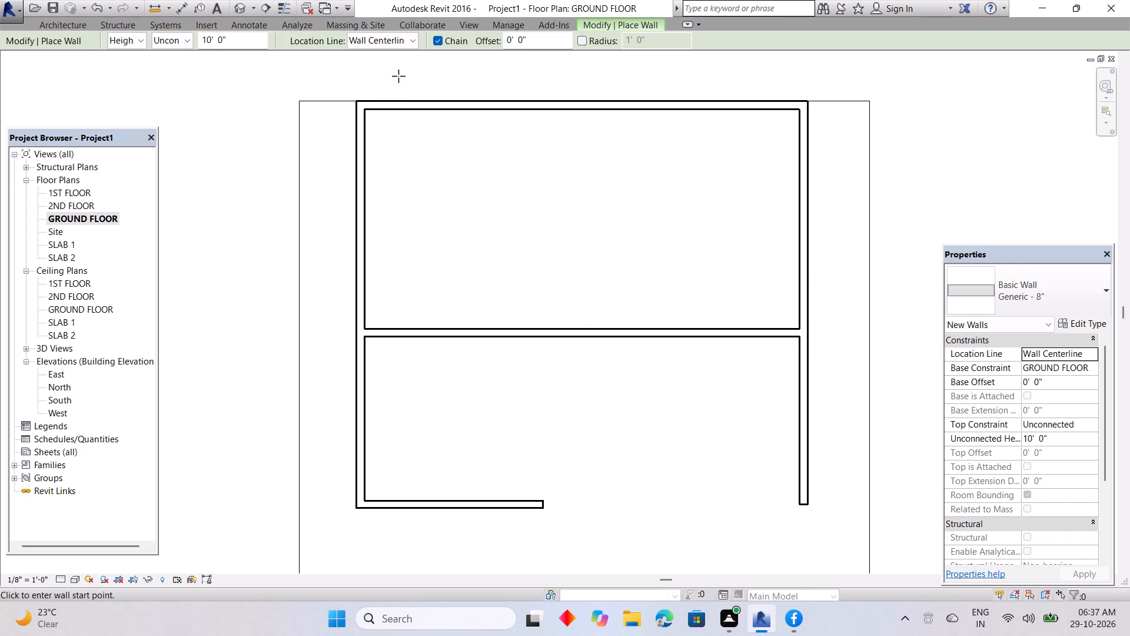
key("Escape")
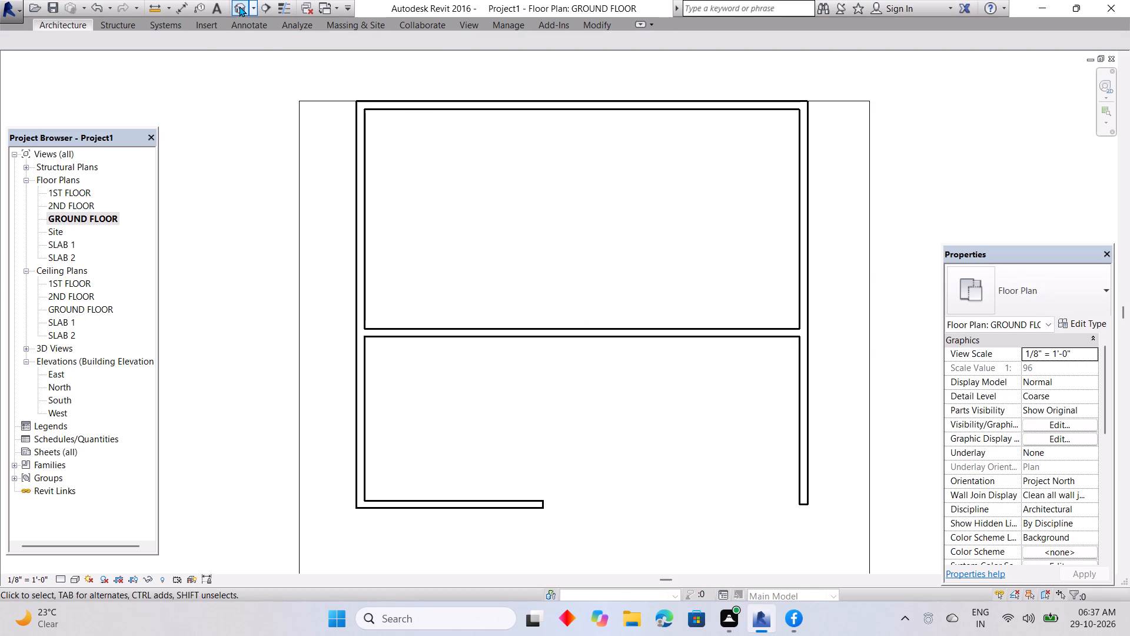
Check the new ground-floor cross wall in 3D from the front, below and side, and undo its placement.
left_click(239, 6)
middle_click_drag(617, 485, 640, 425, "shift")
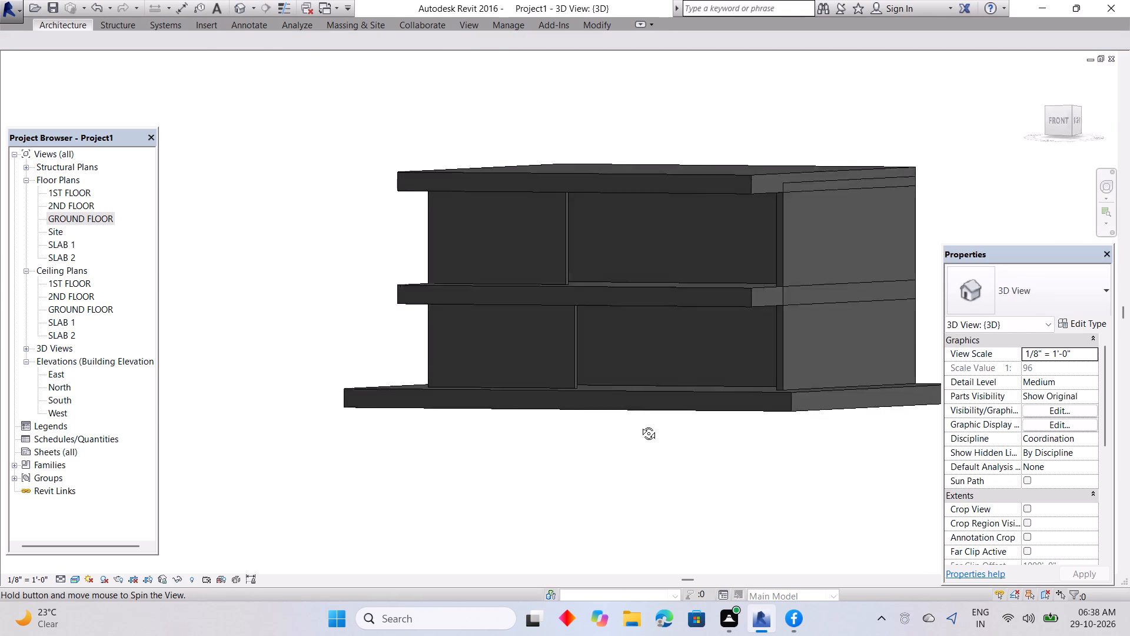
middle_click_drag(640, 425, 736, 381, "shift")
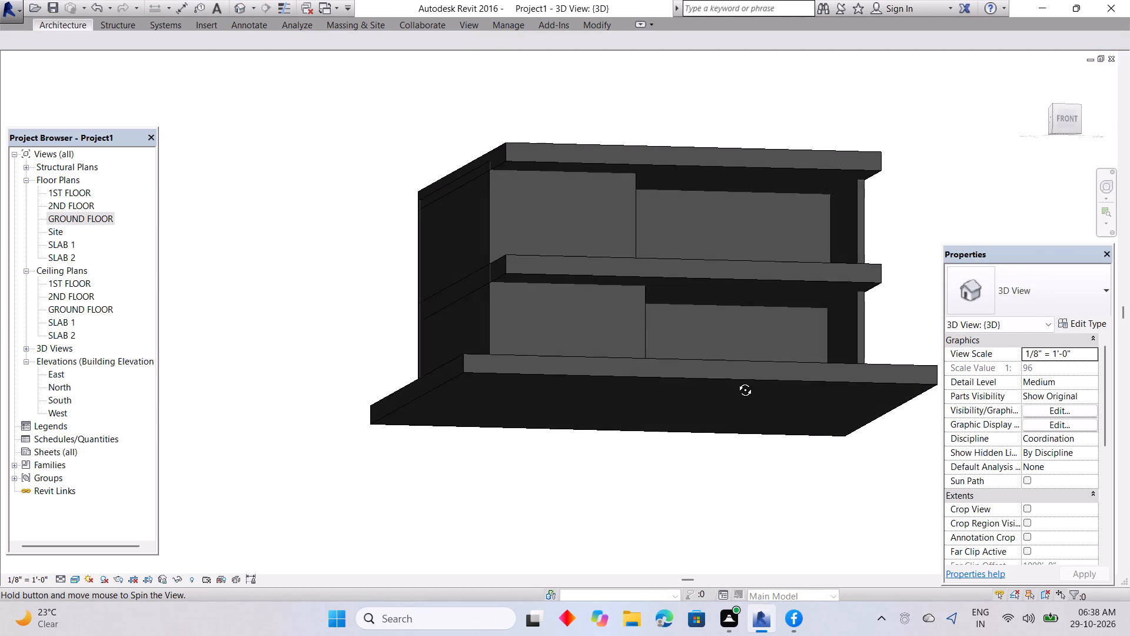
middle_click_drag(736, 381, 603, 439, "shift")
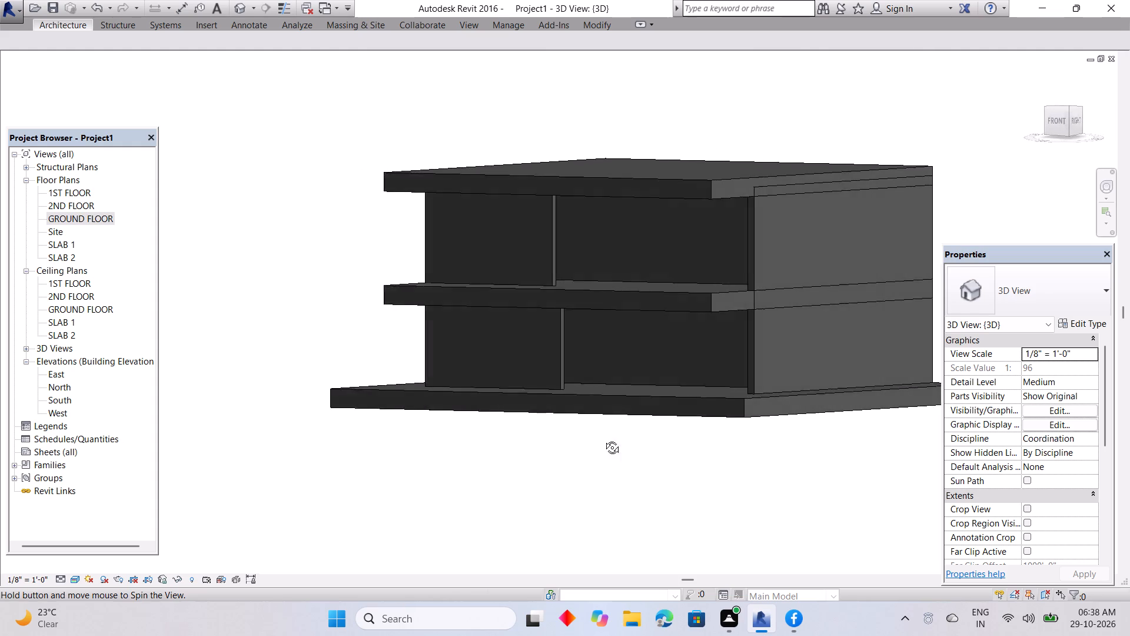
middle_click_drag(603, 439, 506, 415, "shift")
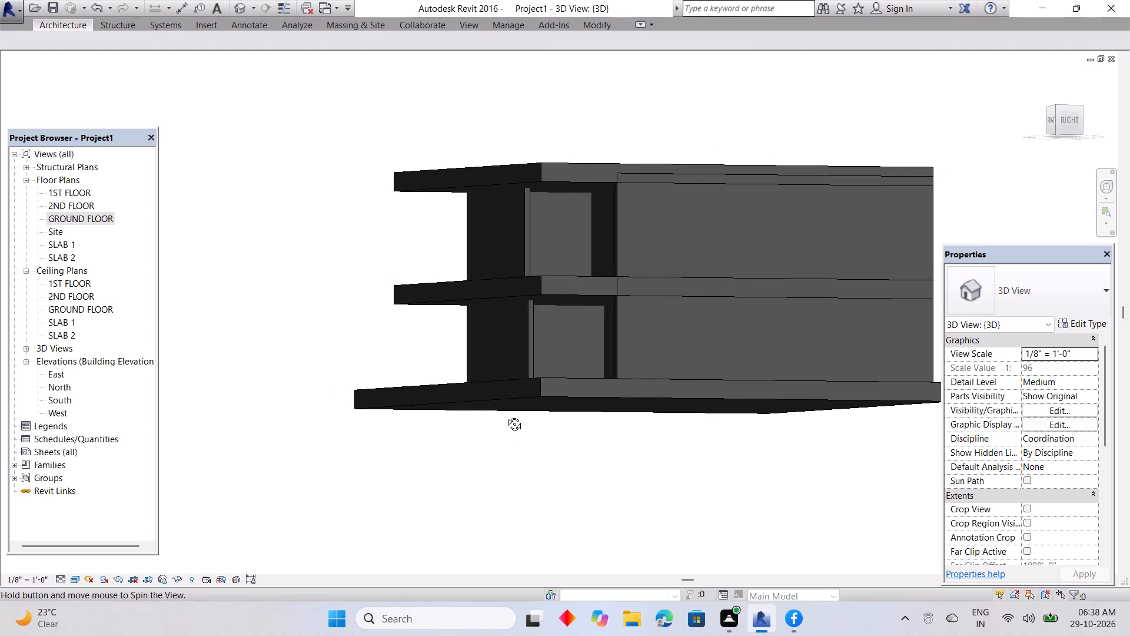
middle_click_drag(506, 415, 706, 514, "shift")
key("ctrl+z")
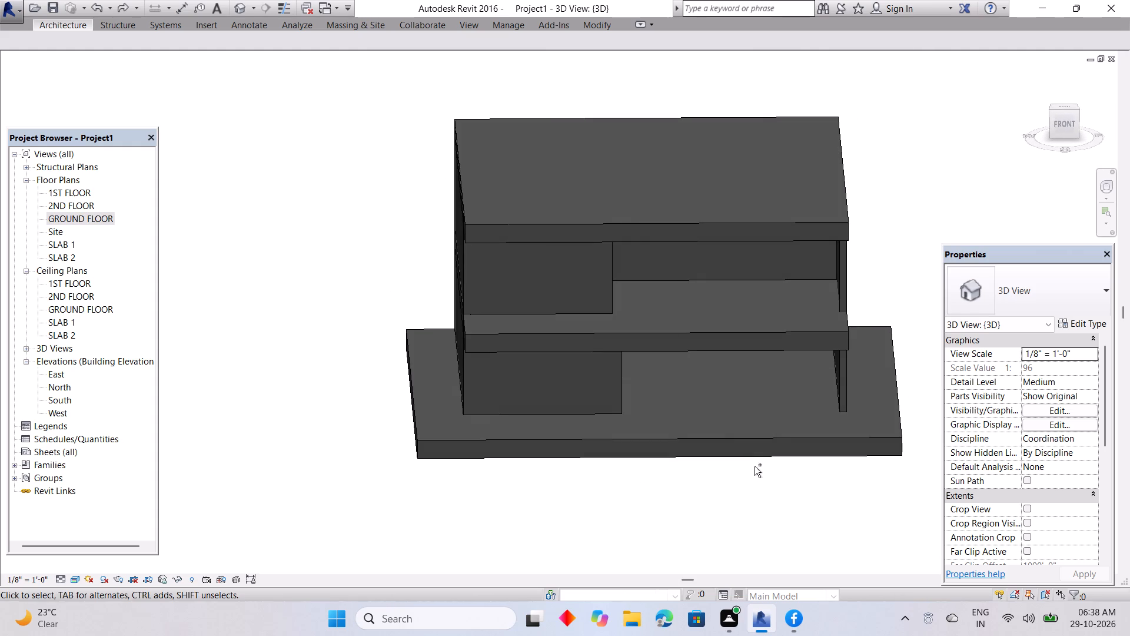
Orient the 3D view to the top and set its visual style to Hidden Line.
left_click(233, 12)
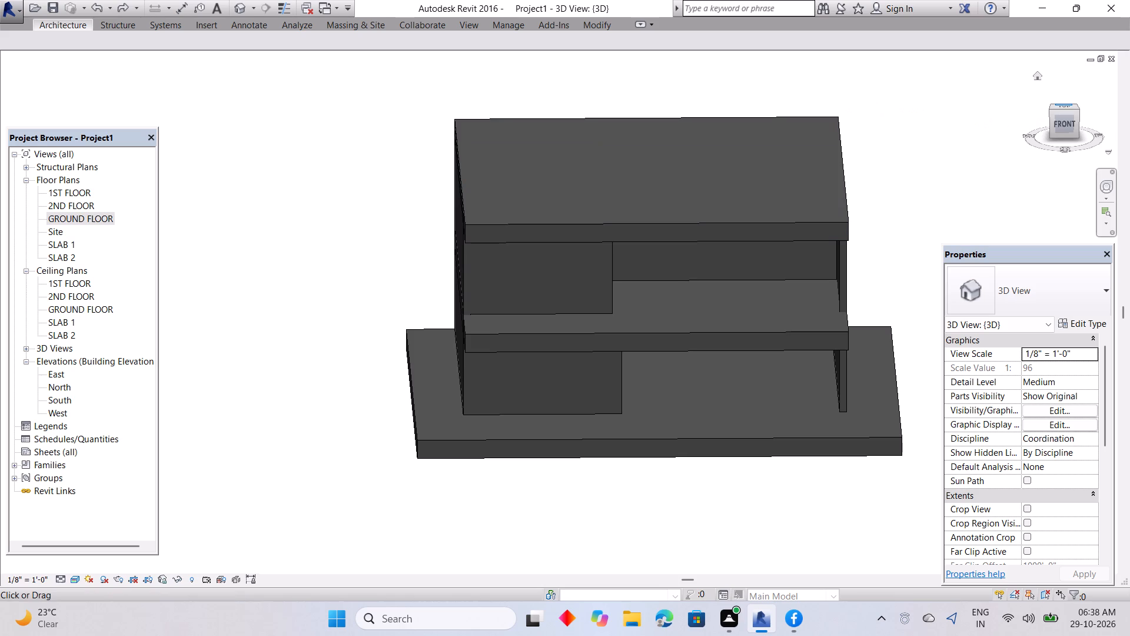
left_click_drag(1067, 105, 1068, 154)
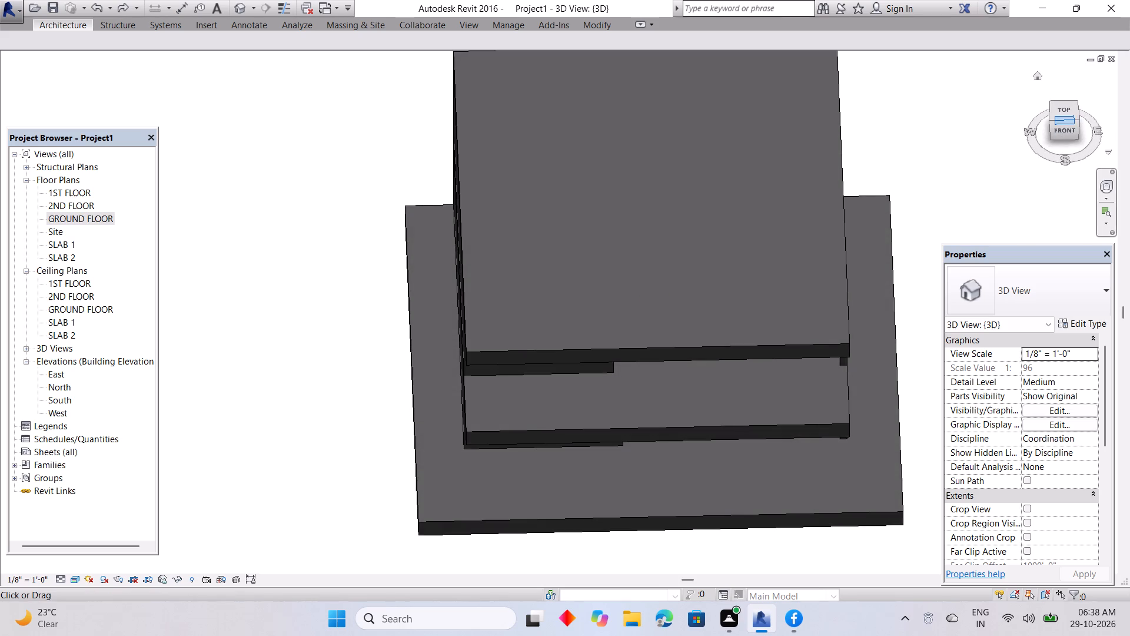
left_click(1060, 115)
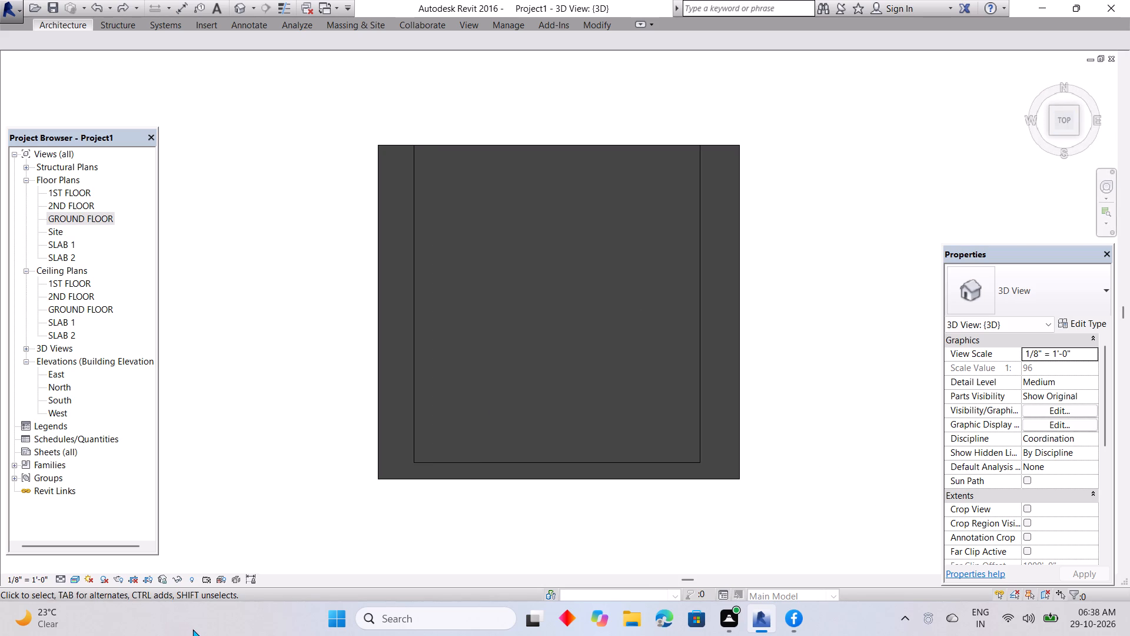
left_click(76, 579)
left_click(138, 508)
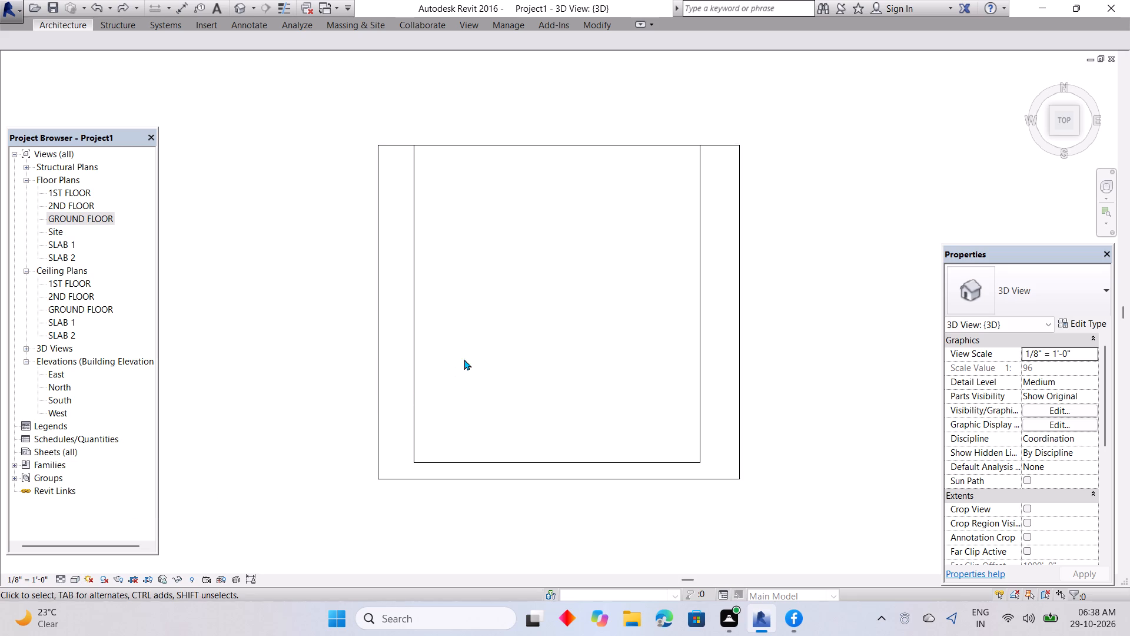
In the GROUND FLOOR plan, draw a Generic - 8" cross wall between both side walls, about 13'-6" behind the front wall.
double_click(73, 218)
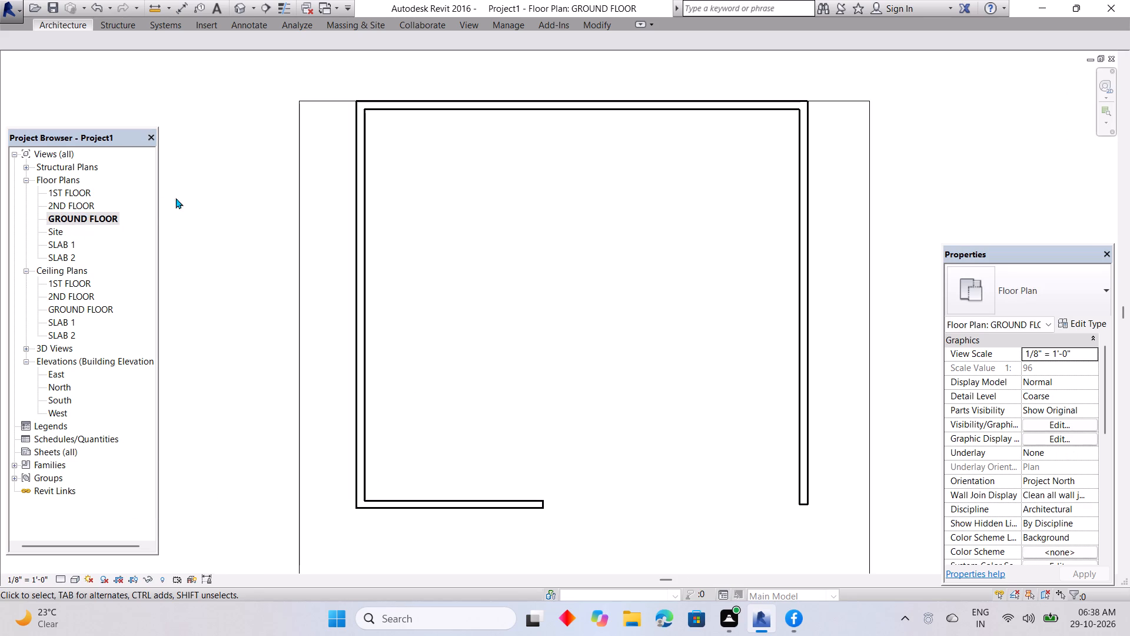
left_click(69, 28)
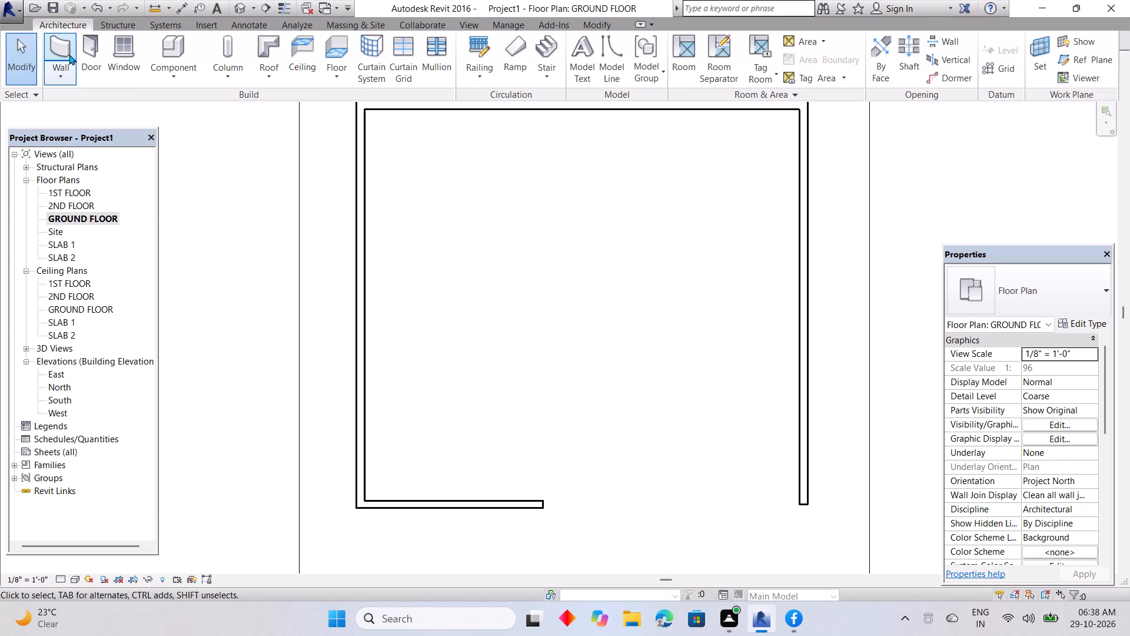
left_click(69, 53)
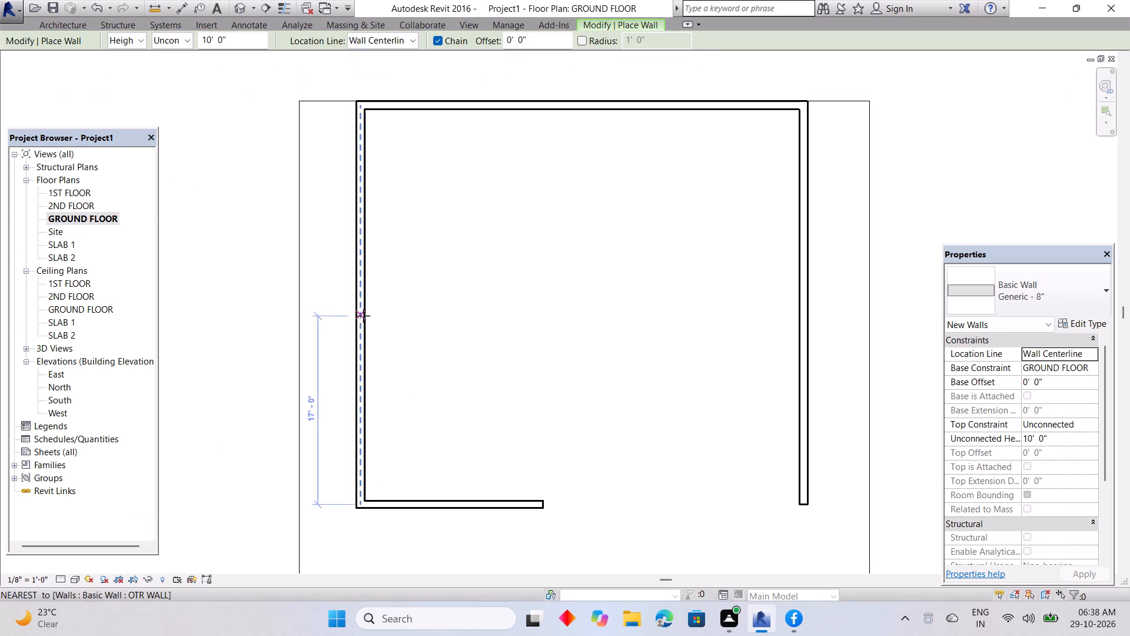
left_click(366, 356)
left_click(800, 350)
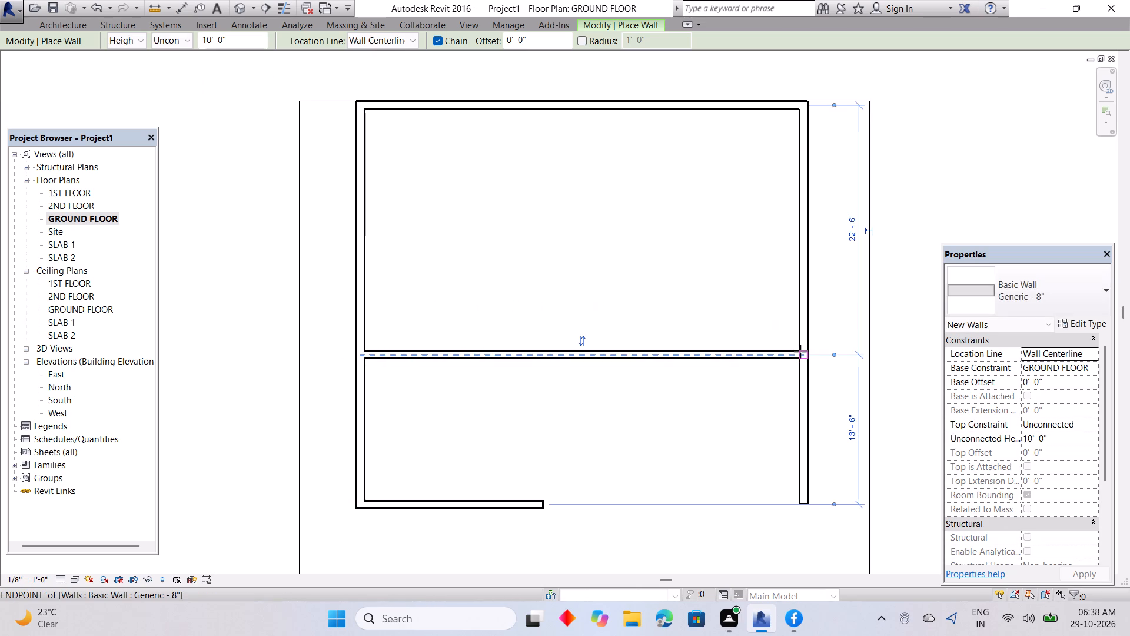
key("Escape")
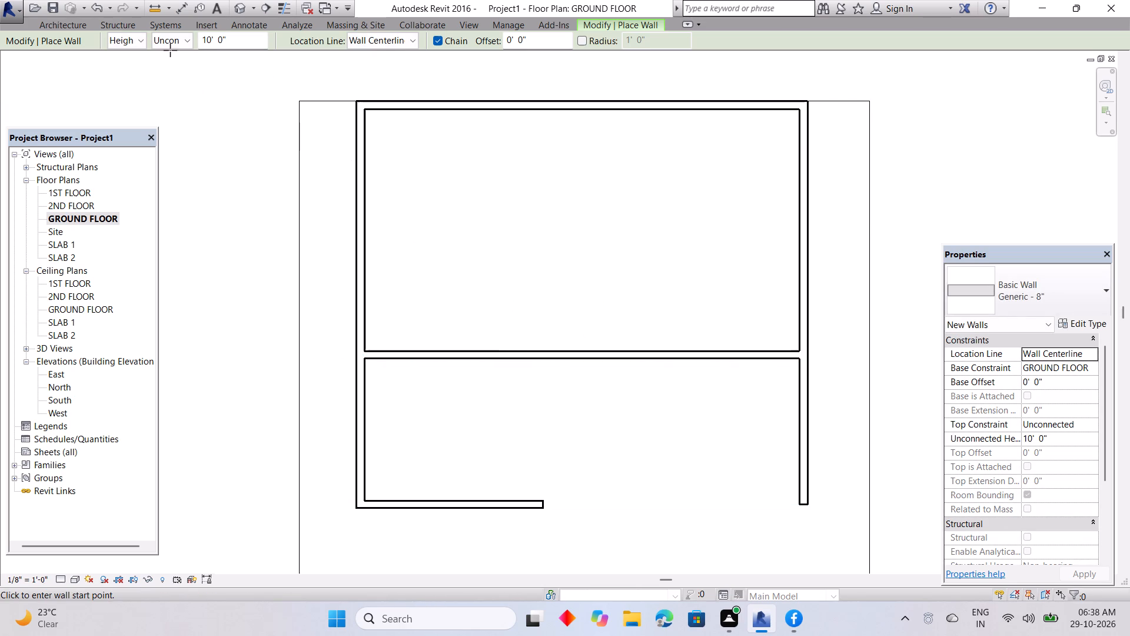
Examine the ground-floor cross wall in 3D from above, the front, below and the side.
left_click(236, 5)
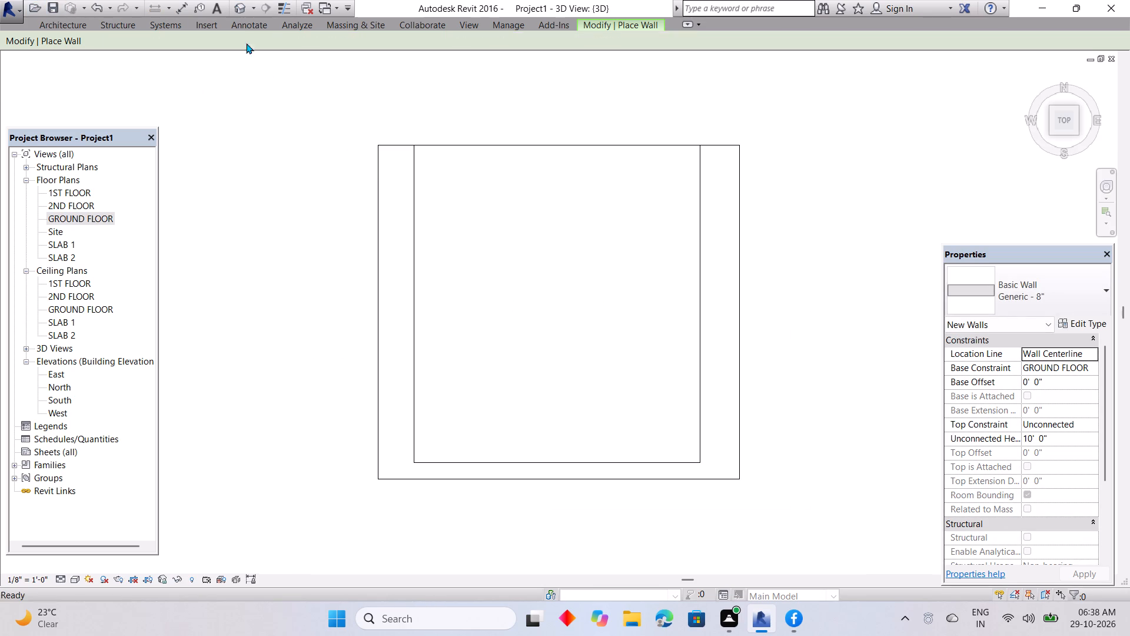
middle_click_drag(526, 455, 539, 222, "shift")
middle_click_drag(610, 486, 590, 370, "shift")
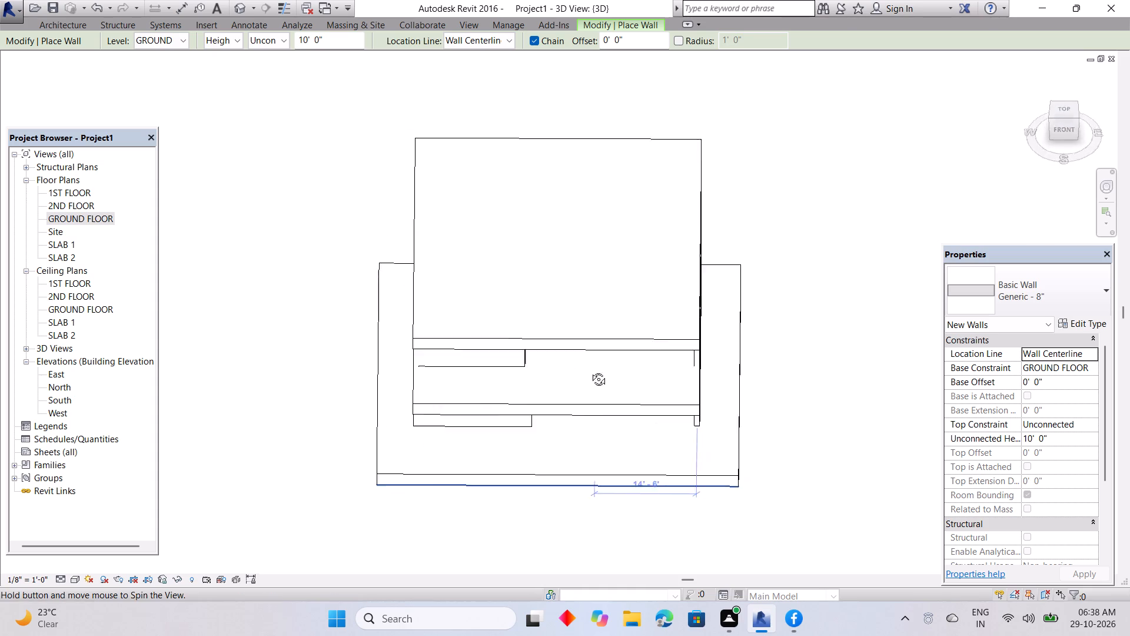
middle_click_drag(590, 370, 581, 297, "shift")
middle_click_drag(616, 444, 610, 261, "shift")
middle_click_drag(696, 369, 802, 328, "shift")
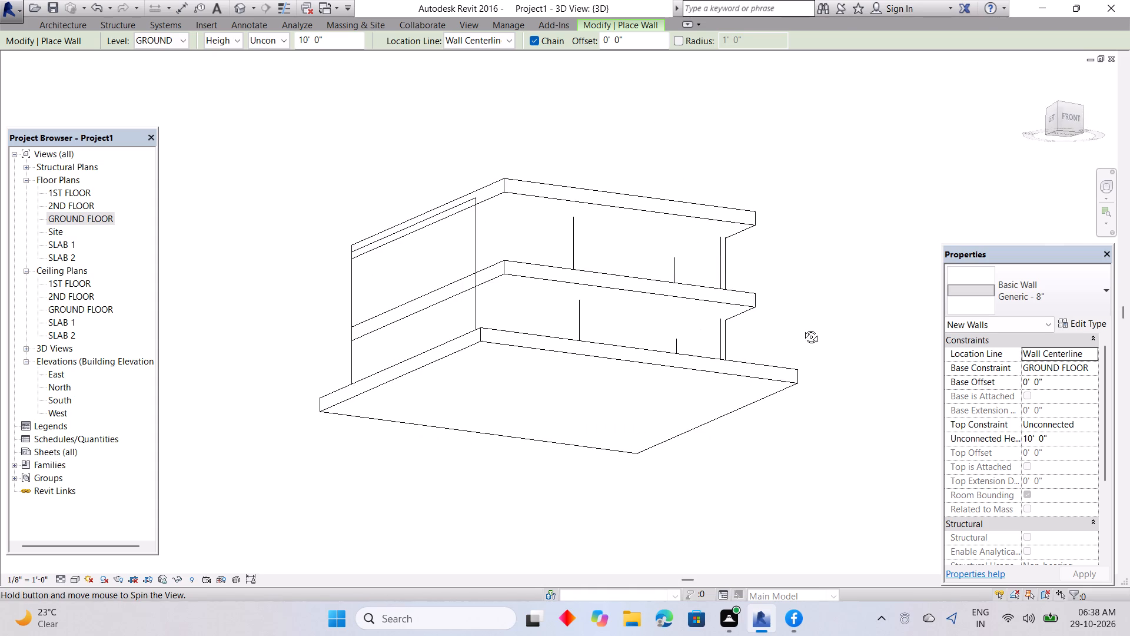
middle_click_drag(802, 328, 650, 435, "shift")
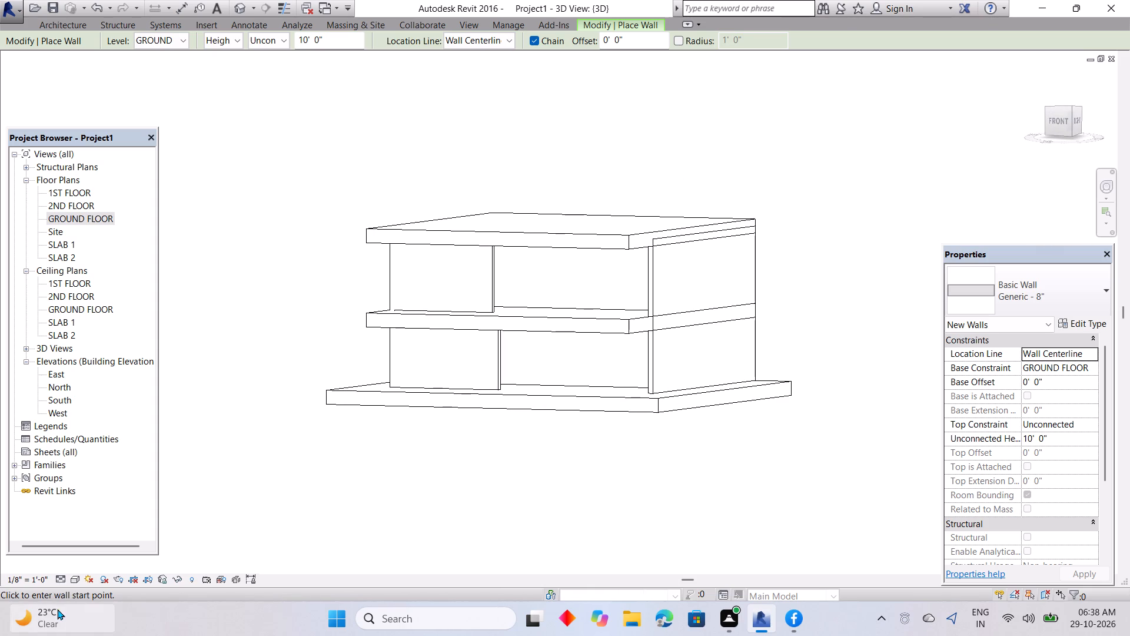
Set the 3D view's visual style to Realistic.
left_click(81, 580)
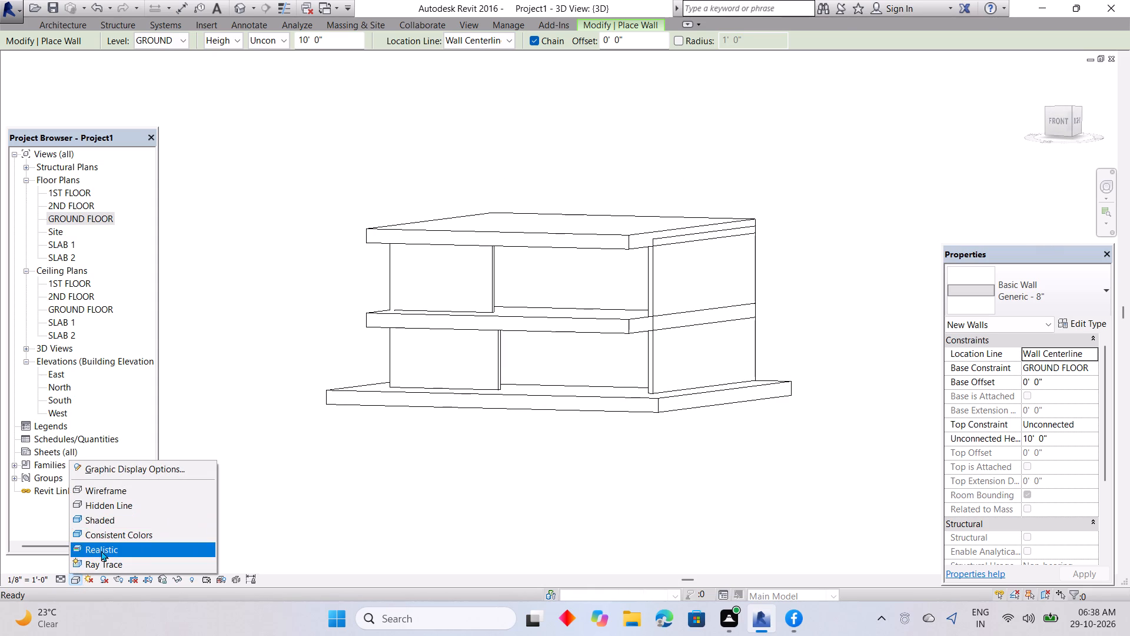
left_click(101, 551)
Examine the building's recessed front and cross walls in 3D from the front, both sides and slightly below.
middle_click_drag(526, 429, 634, 401, "shift")
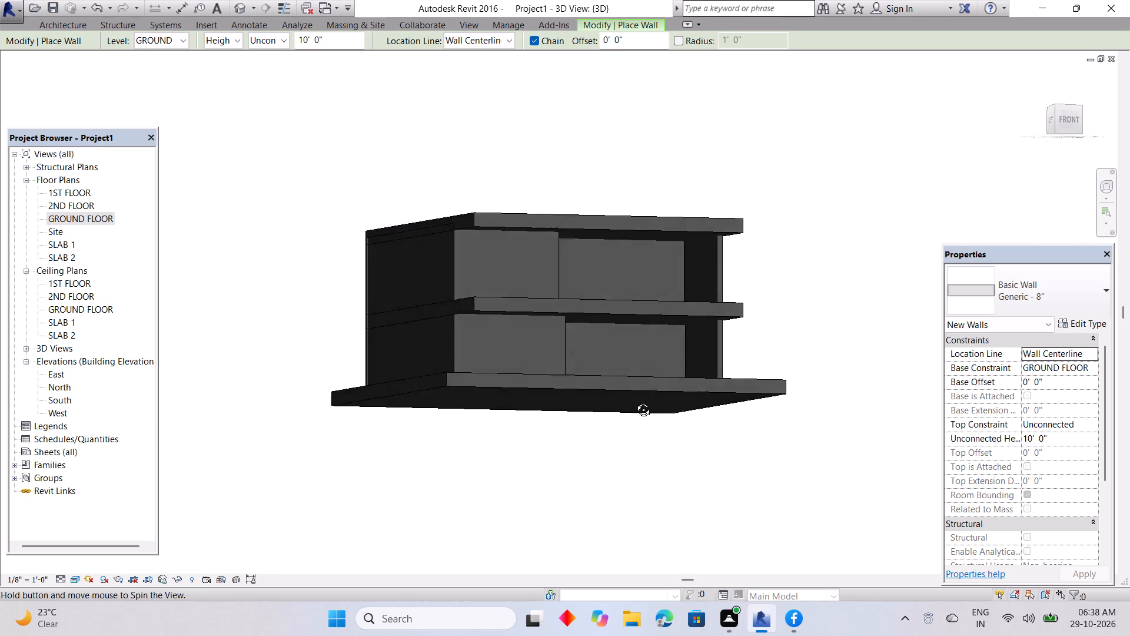
middle_click_drag(634, 401, 391, 409, "shift")
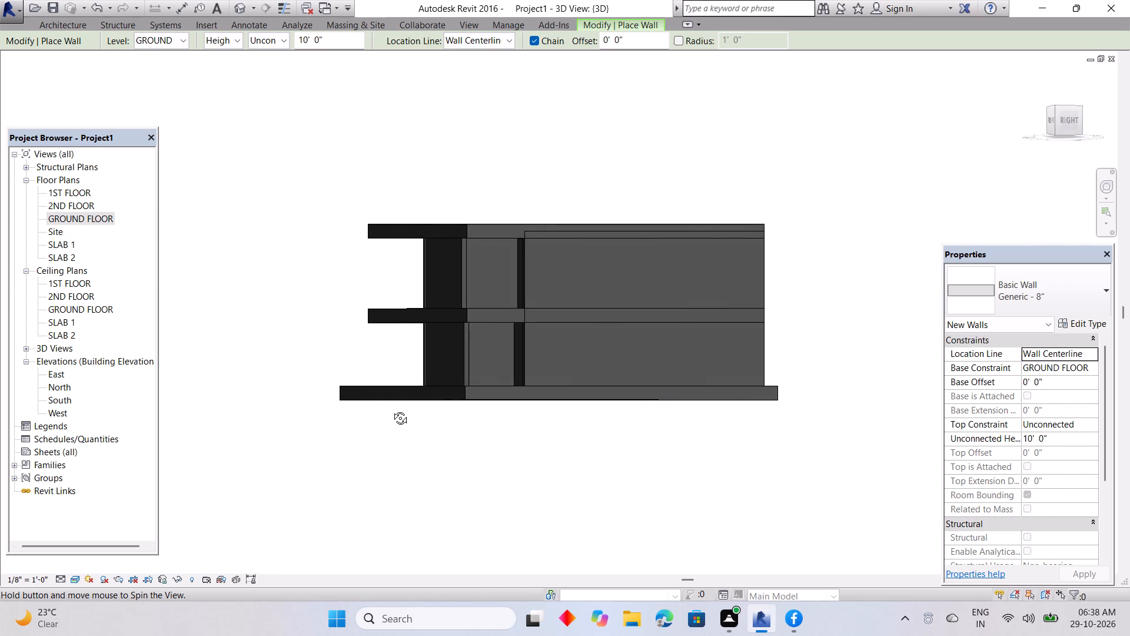
middle_click_drag(391, 409, 389, 403, "shift")
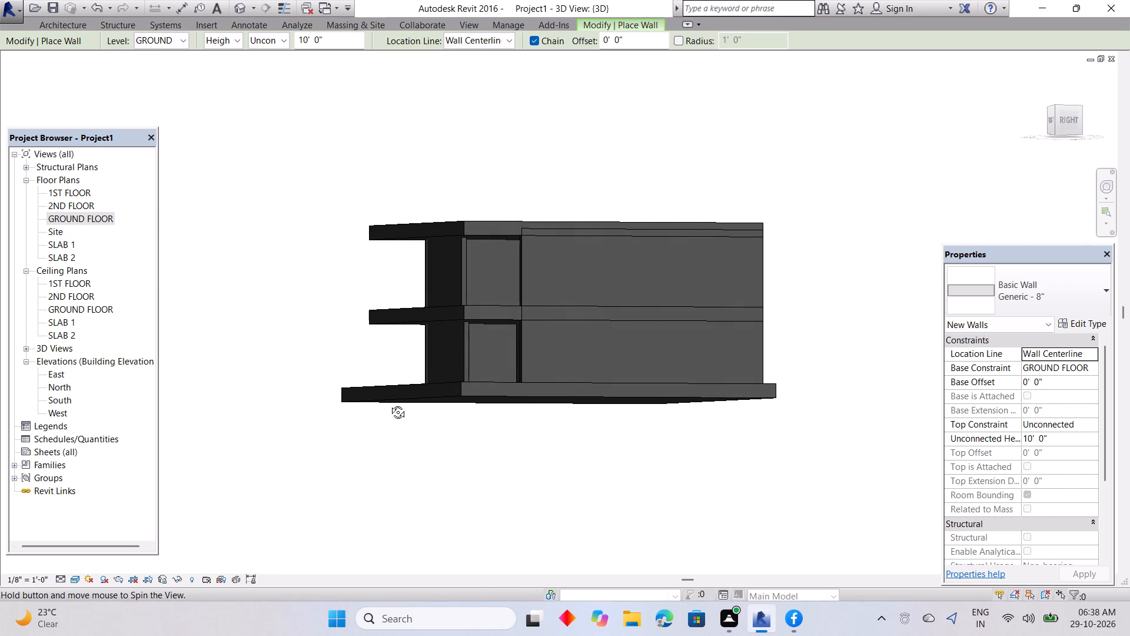
middle_click_drag(389, 403, 390, 409, "shift")
middle_click_drag(543, 428, 550, 429)
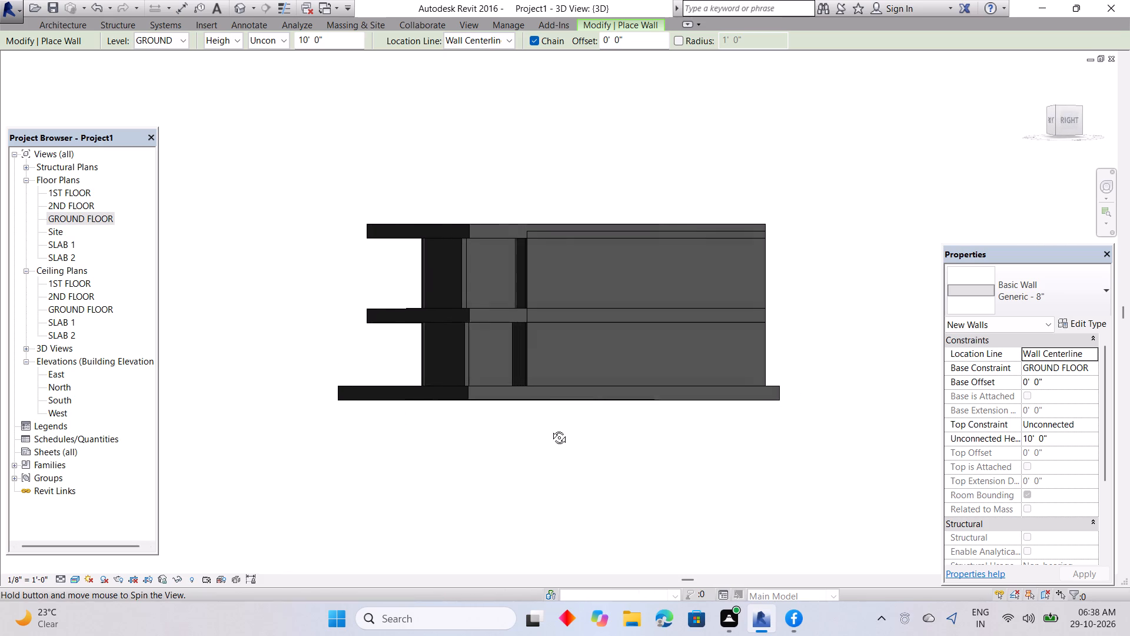
middle_click_drag(550, 429, 776, 425)
scroll(692, 425, "down", 2)
middle_click_drag(691, 425, 661, 482)
middle_click_drag(661, 482, 664, 442, "shift")
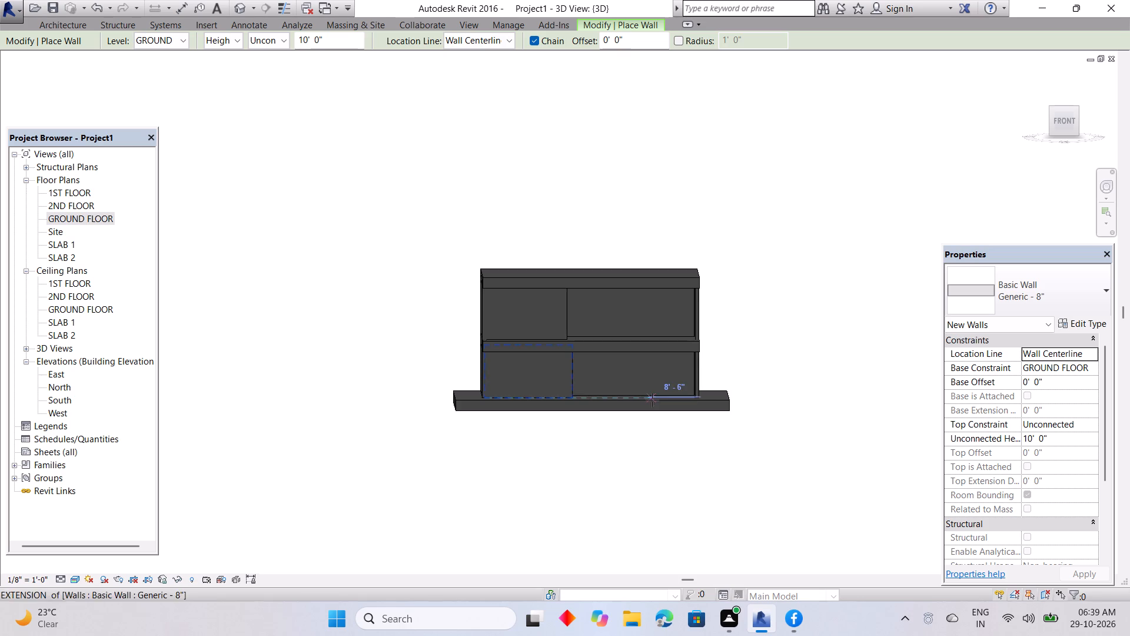
middle_click_drag(639, 404, 518, 418, "shift")
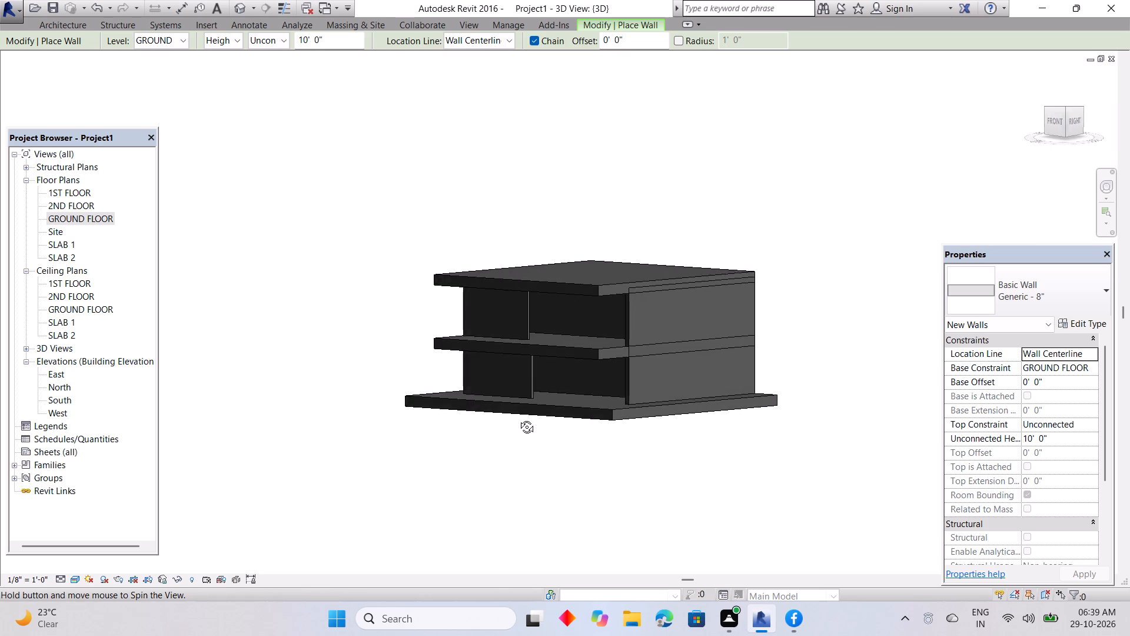
middle_click_drag(518, 418, 626, 438, "shift")
middle_click_drag(623, 432, 643, 399)
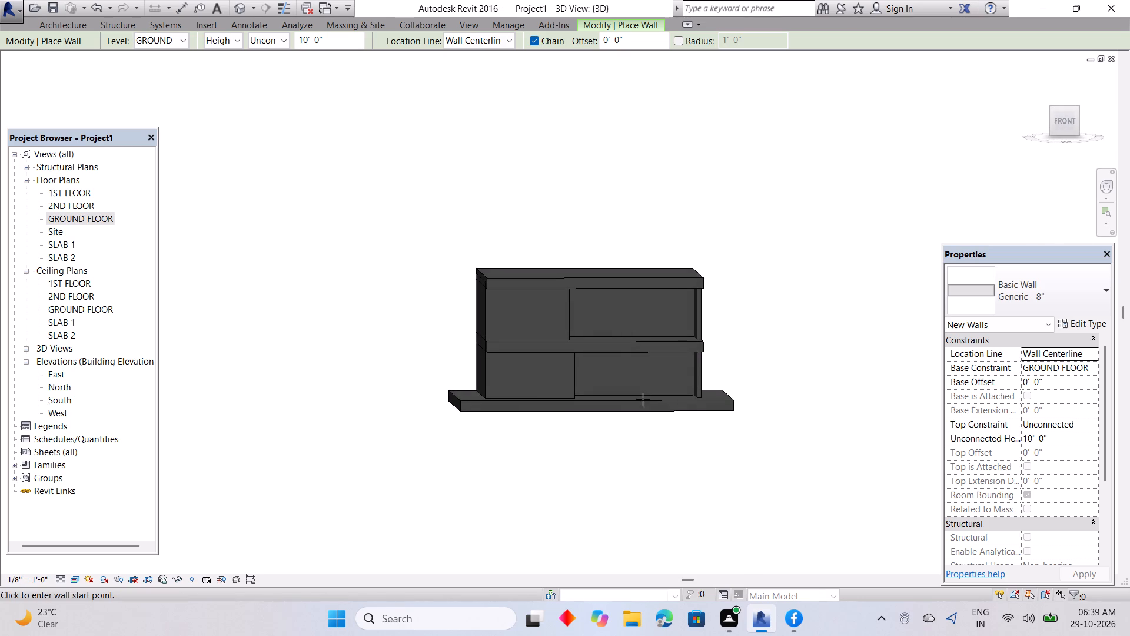
middle_click_drag(634, 403, 621, 452)
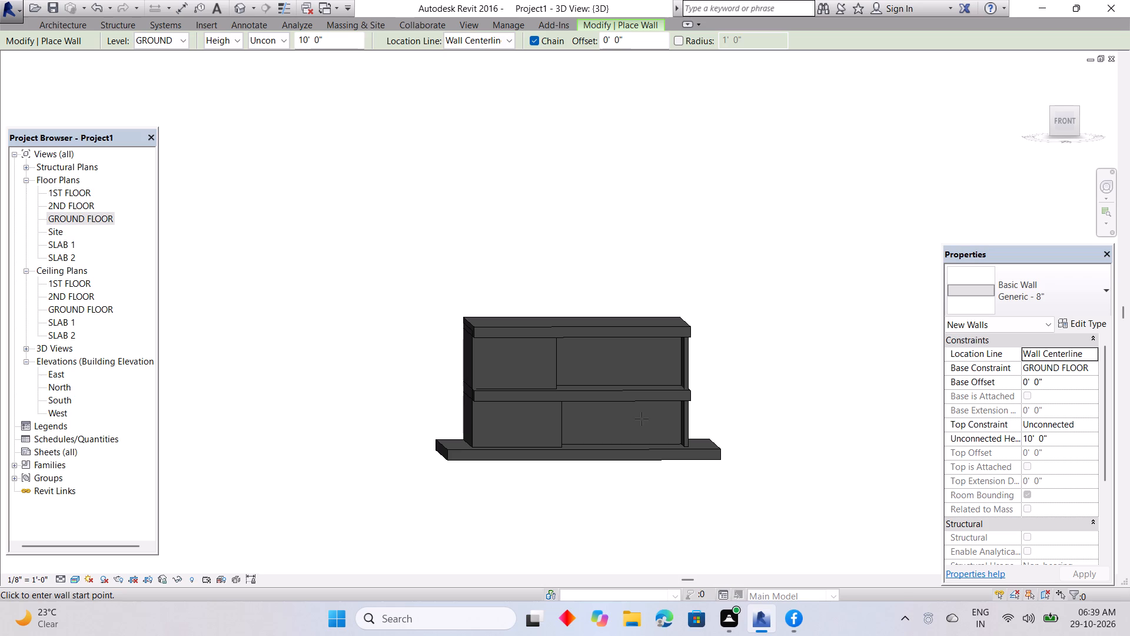
middle_click_drag(629, 410, 767, 416, "shift")
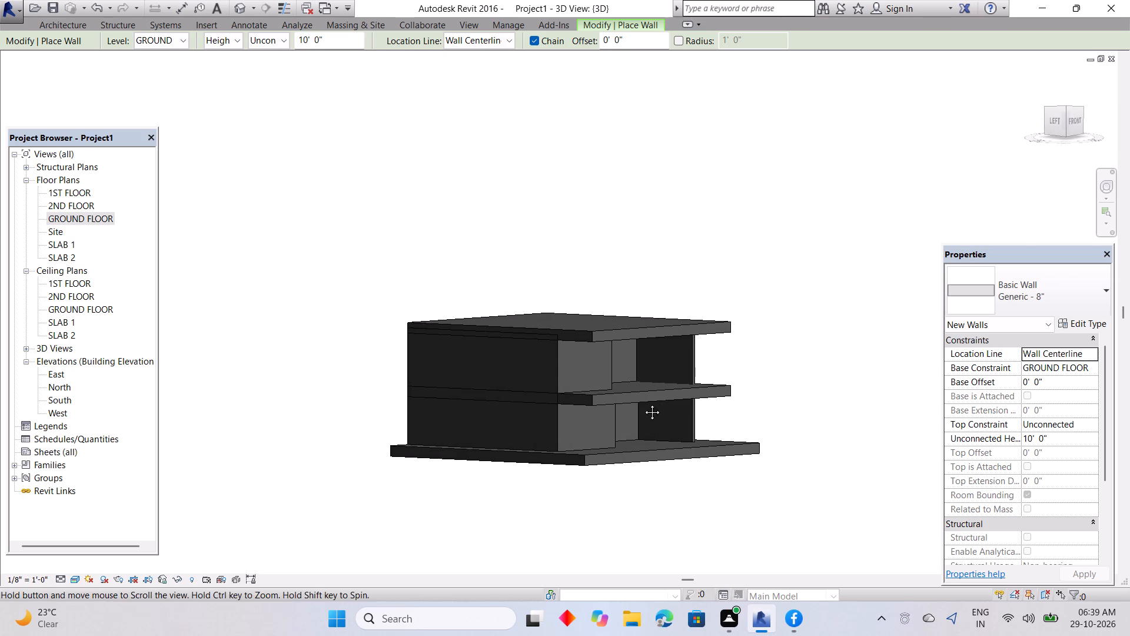
middle_click_drag(649, 416, 466, 424, "shift")
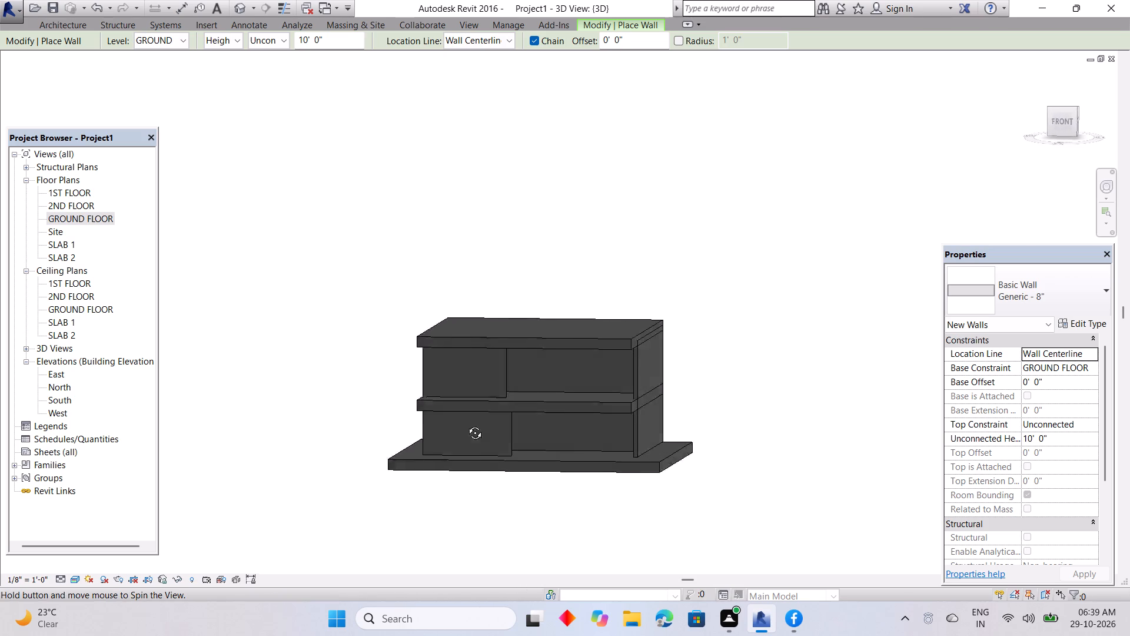
middle_click_drag(466, 424, 421, 424, "shift")
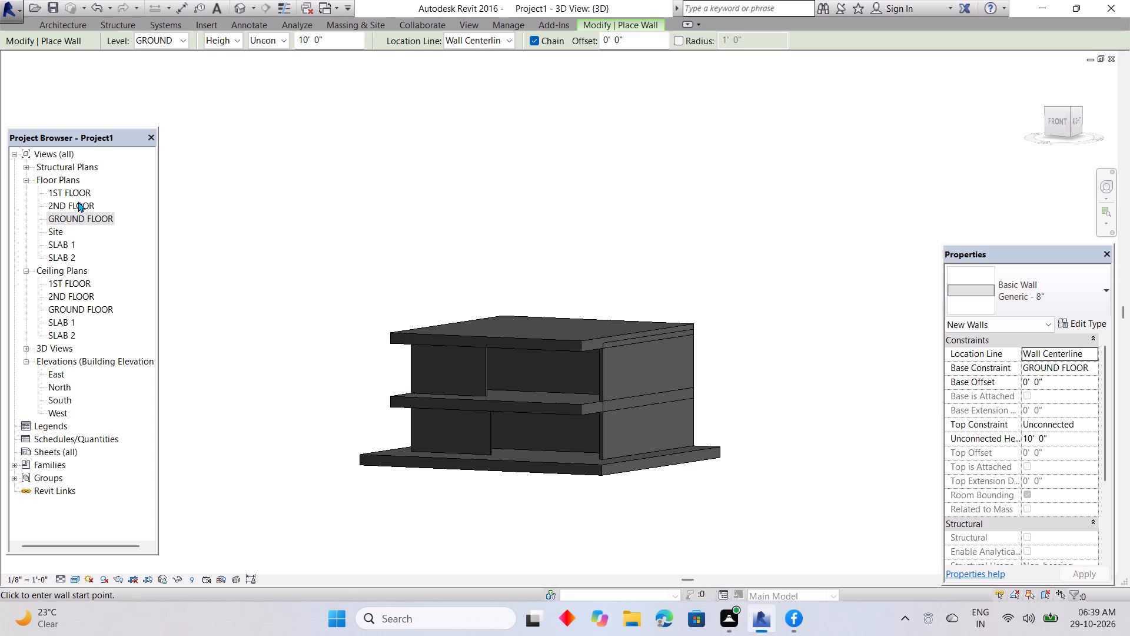
Open the GROUND FLOOR floor plan at the front of the building.
double_click(61, 217)
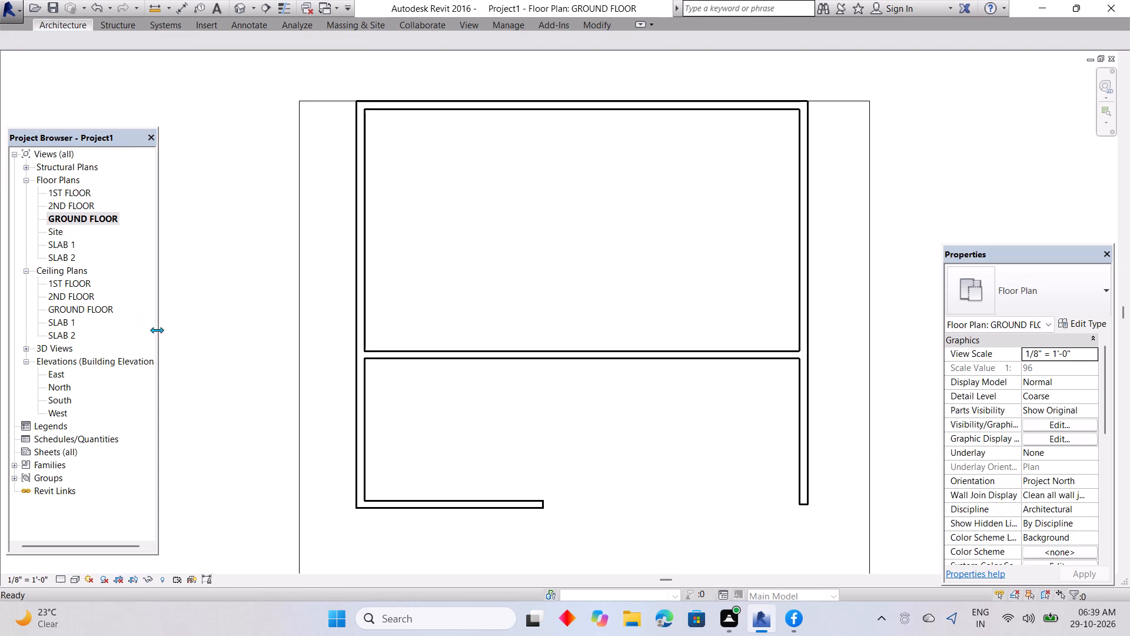
middle_click_drag(197, 342, 245, 163)
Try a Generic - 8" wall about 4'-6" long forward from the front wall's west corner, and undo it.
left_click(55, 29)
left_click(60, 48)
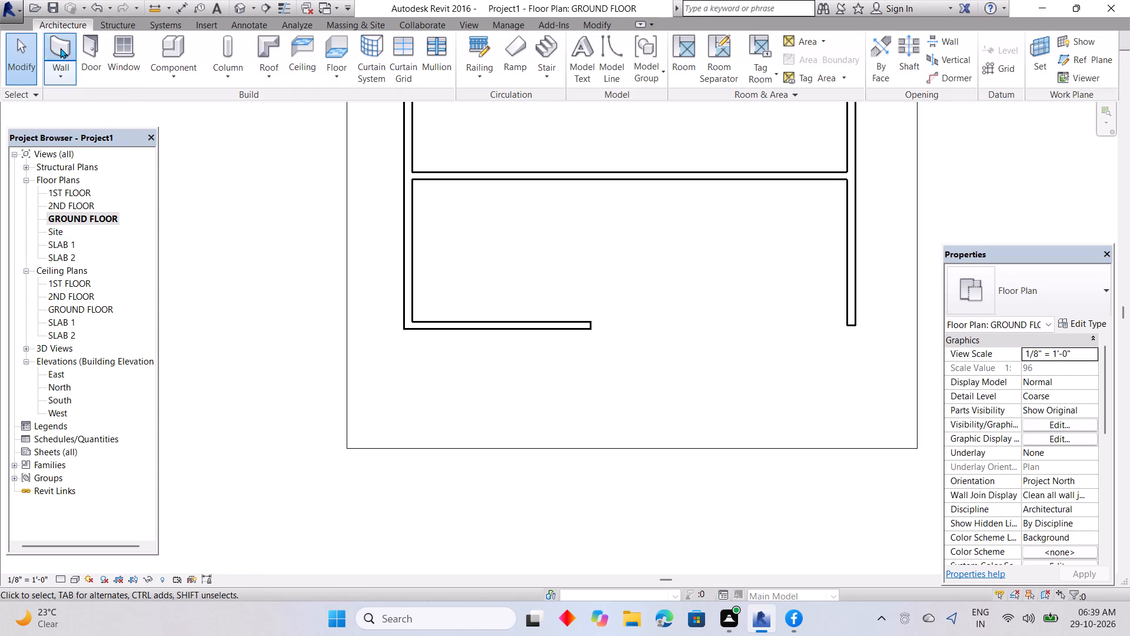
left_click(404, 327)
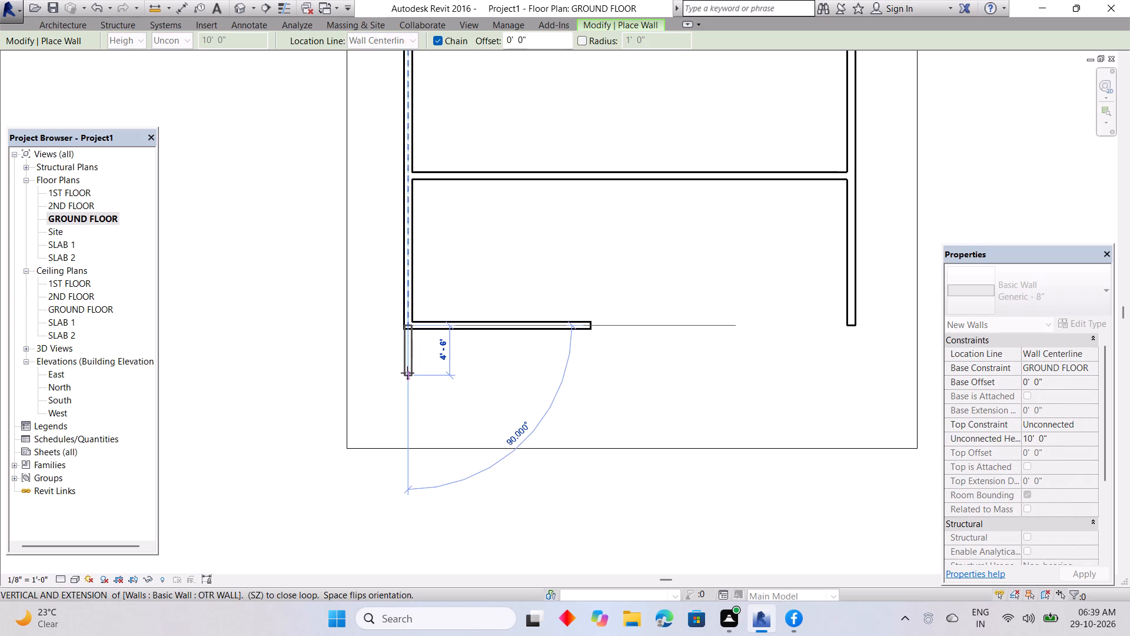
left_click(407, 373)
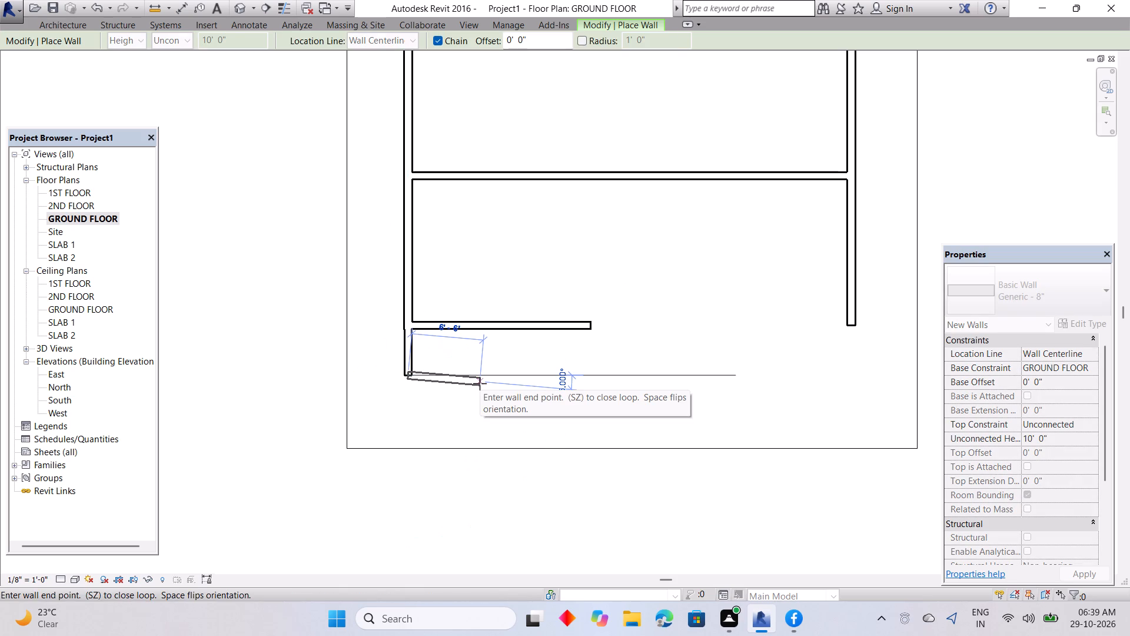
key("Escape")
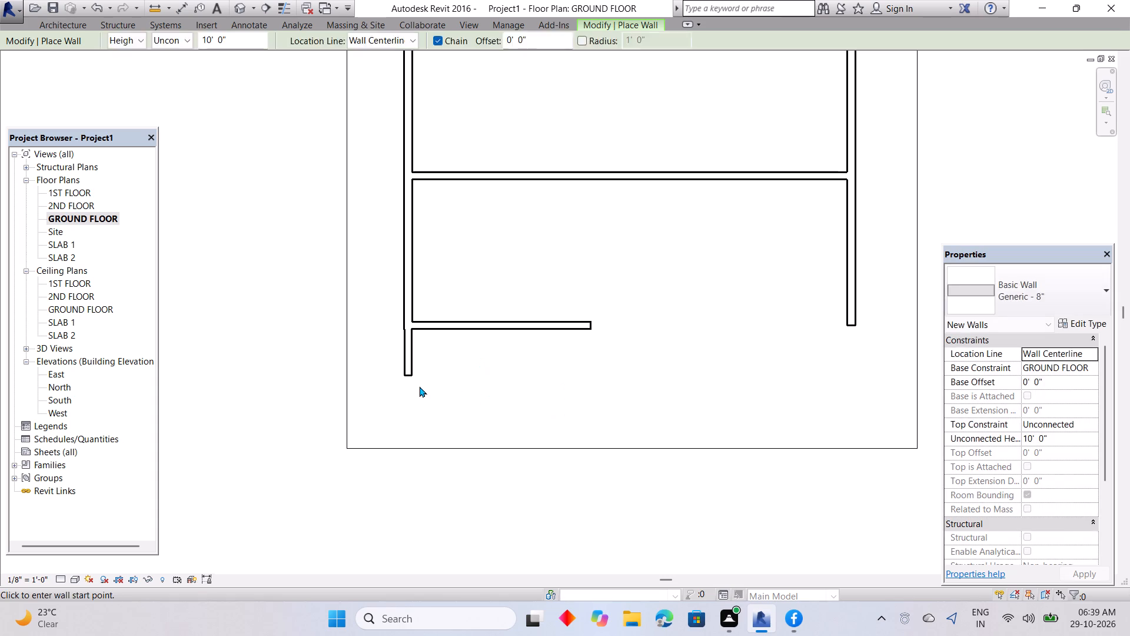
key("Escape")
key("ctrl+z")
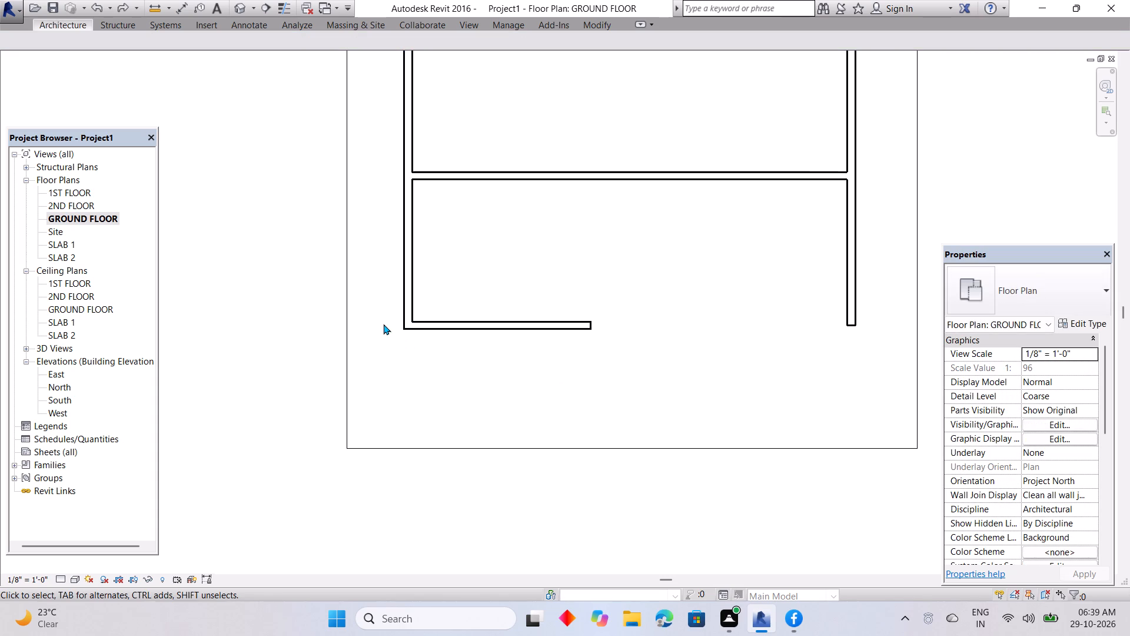
Draw a Generic - 8" wall about 4'-6" long forward from the front wall's west corner, in line with the side wall.
key("space")
type("w")
key("space")
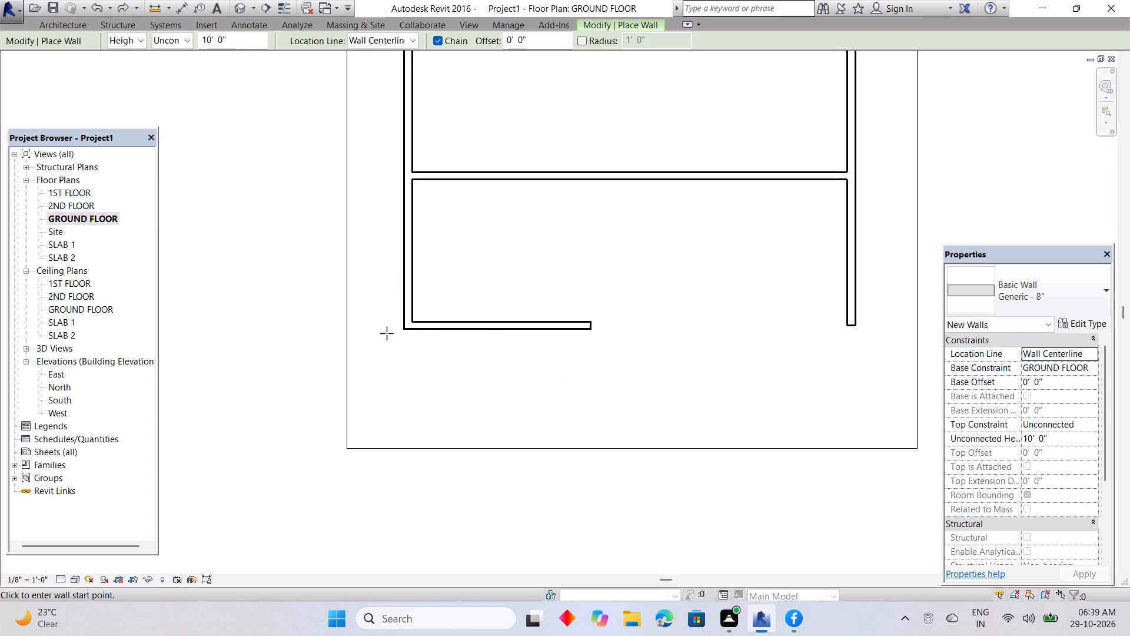
left_click(404, 326)
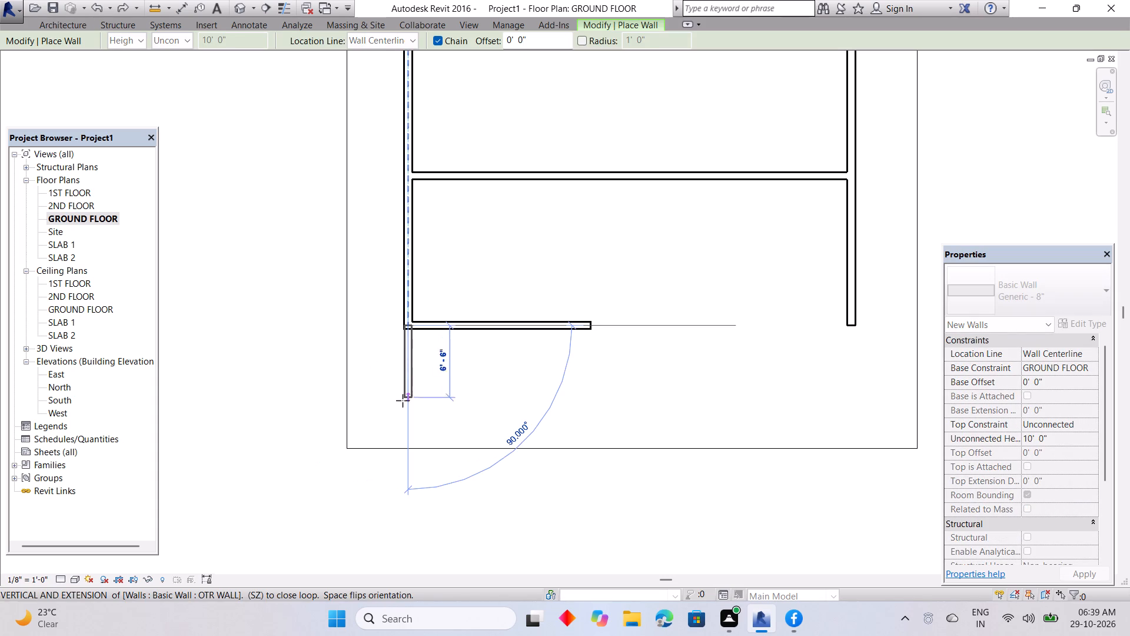
left_click(409, 379)
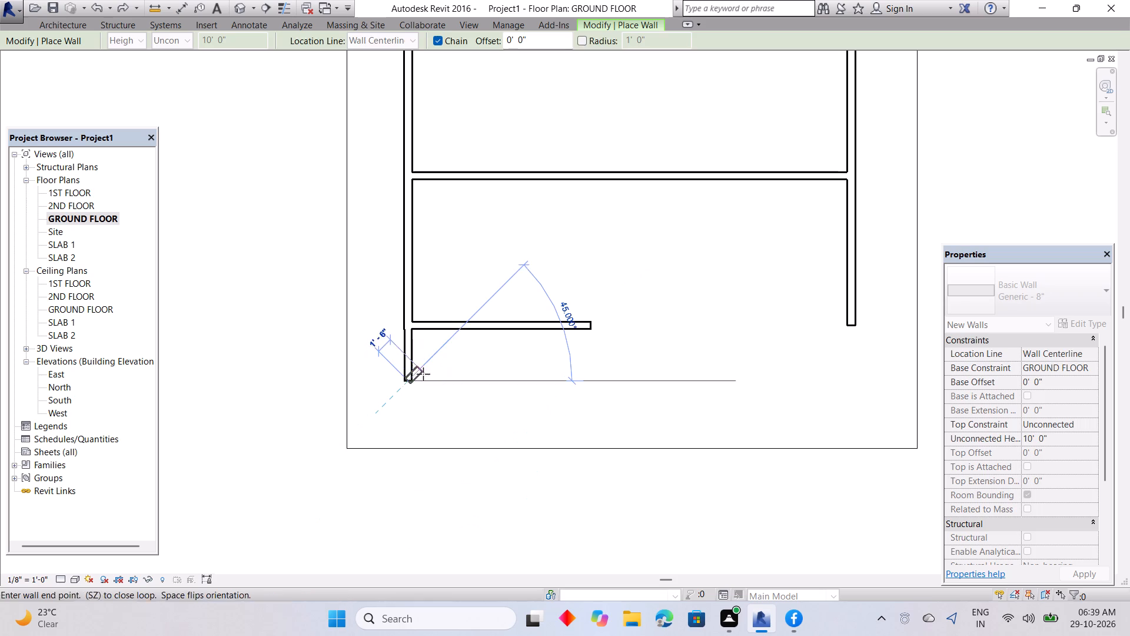
key("Escape")
key("ctrl+z")
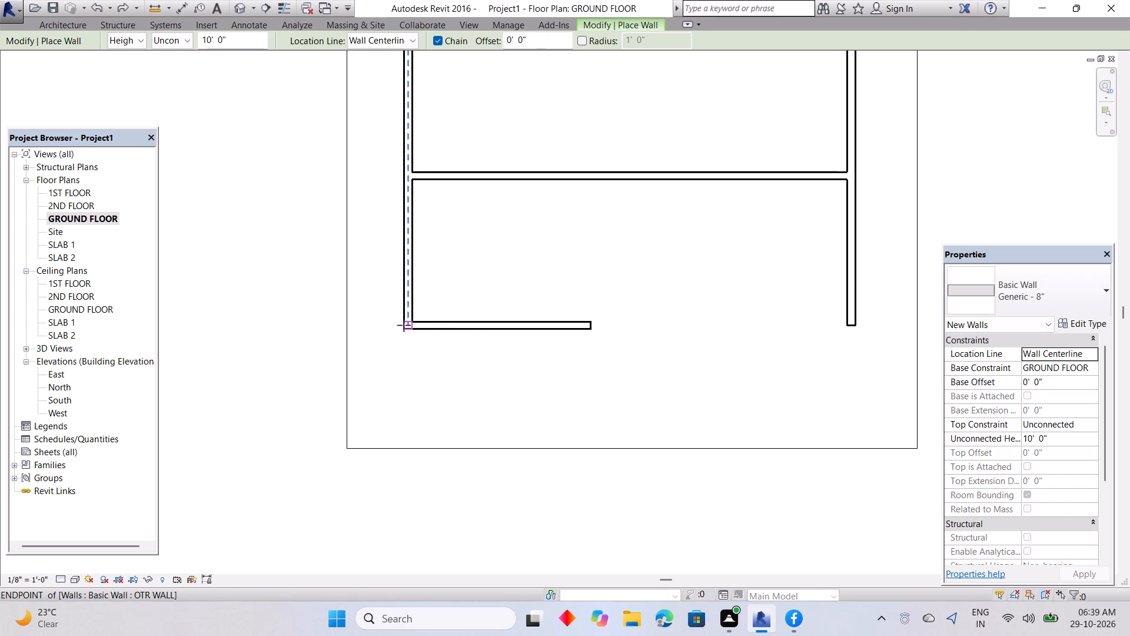
left_click(403, 324)
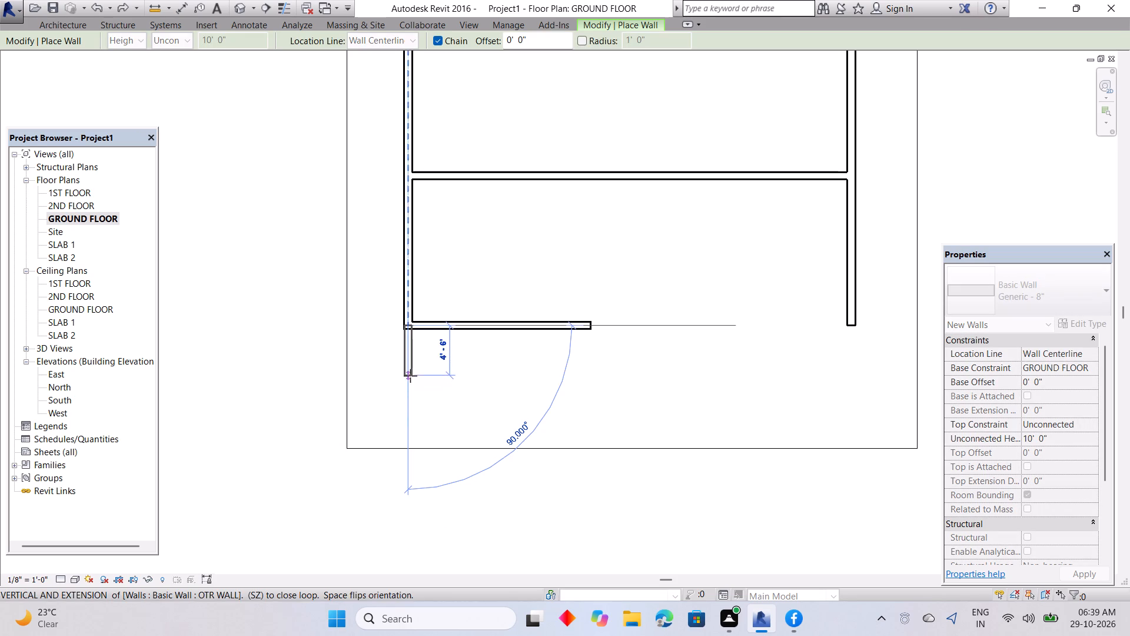
left_click(410, 375)
key("Escape")
key("Escape")
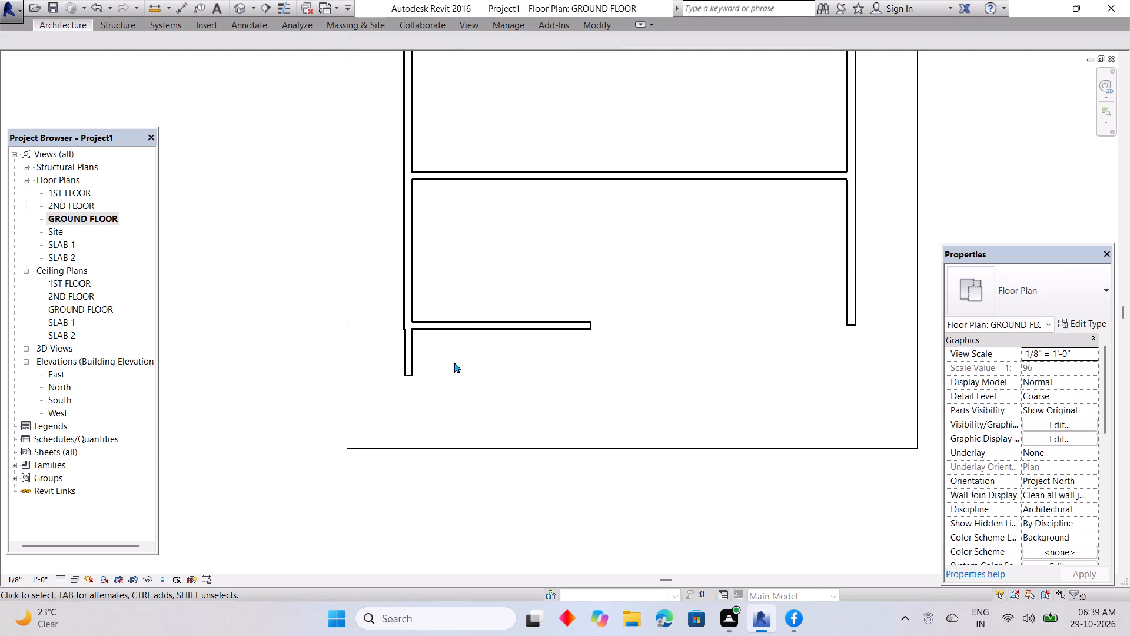
Examine the new ground-floor wall extension under the slab overhang in 3D from the front and side.
left_click(235, 5)
middle_click_drag(410, 462, 417, 462, "shift")
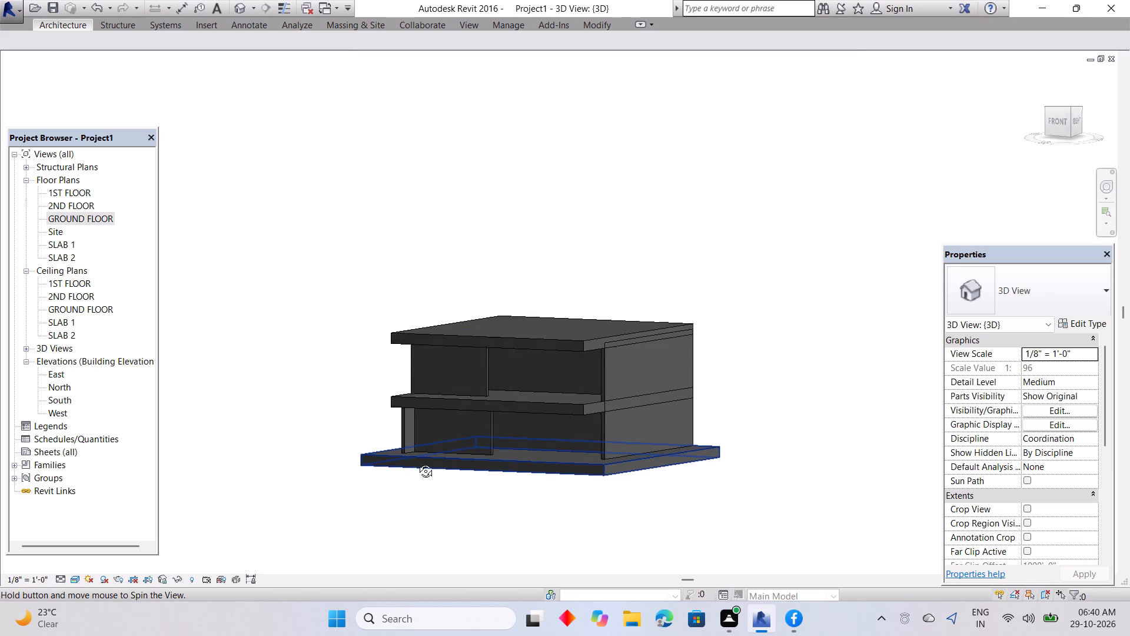
middle_click_drag(417, 462, 559, 463, "shift")
scroll(466, 422, "up", 9, "shift")
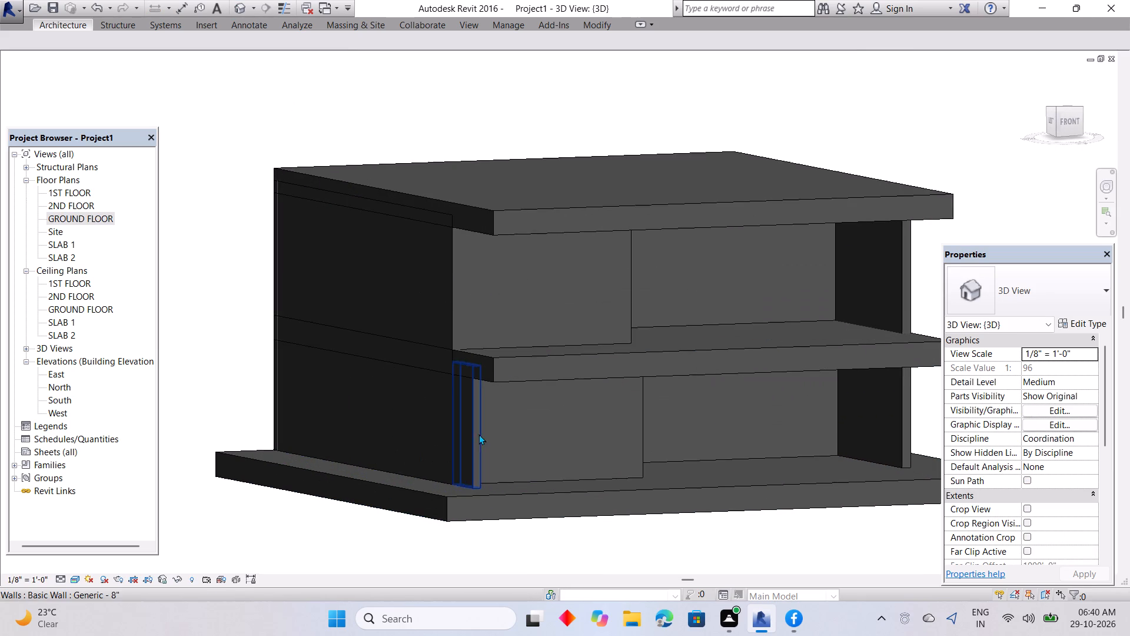
middle_click_drag(486, 433, 648, 432, "shift")
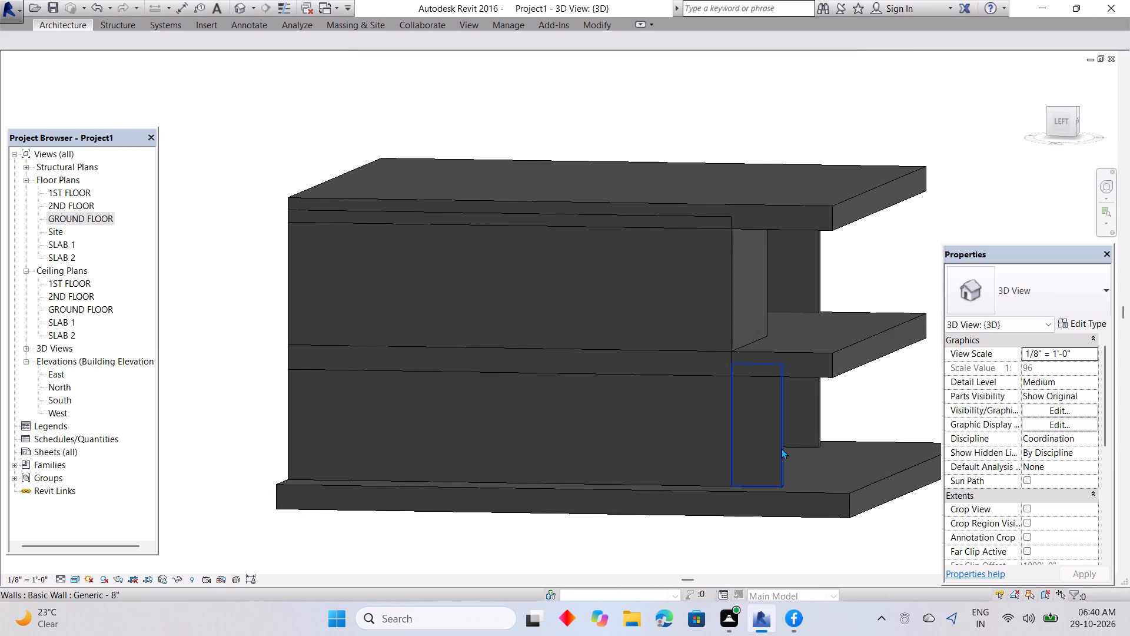
middle_click_drag(780, 448, 564, 474, "shift")
scroll(465, 471, "up", 2)
scroll(371, 485, "up", 3)
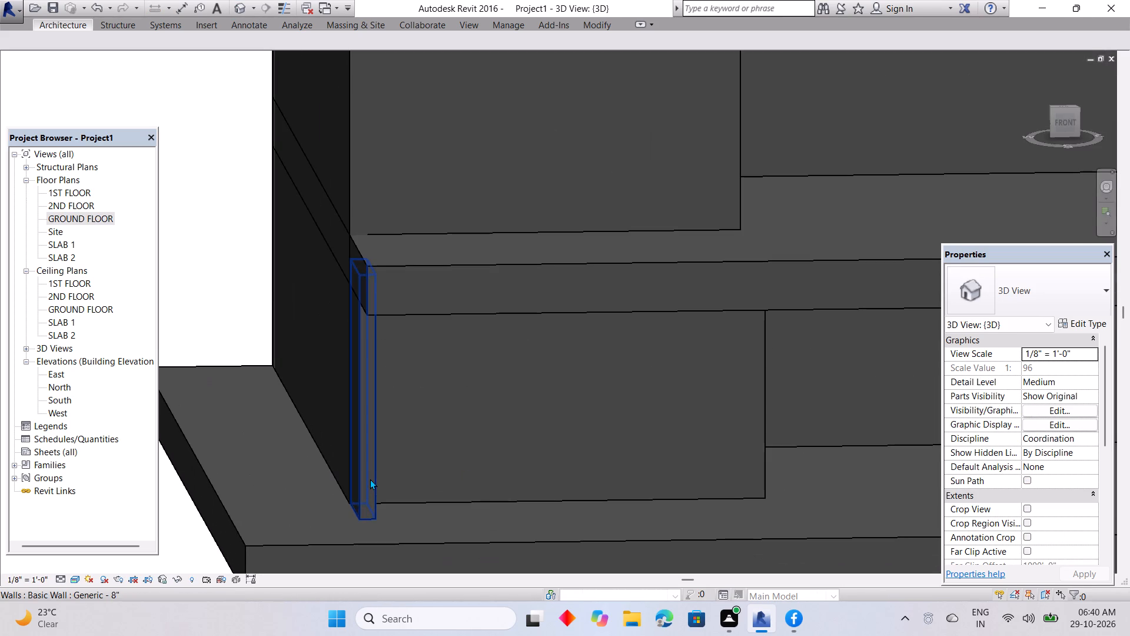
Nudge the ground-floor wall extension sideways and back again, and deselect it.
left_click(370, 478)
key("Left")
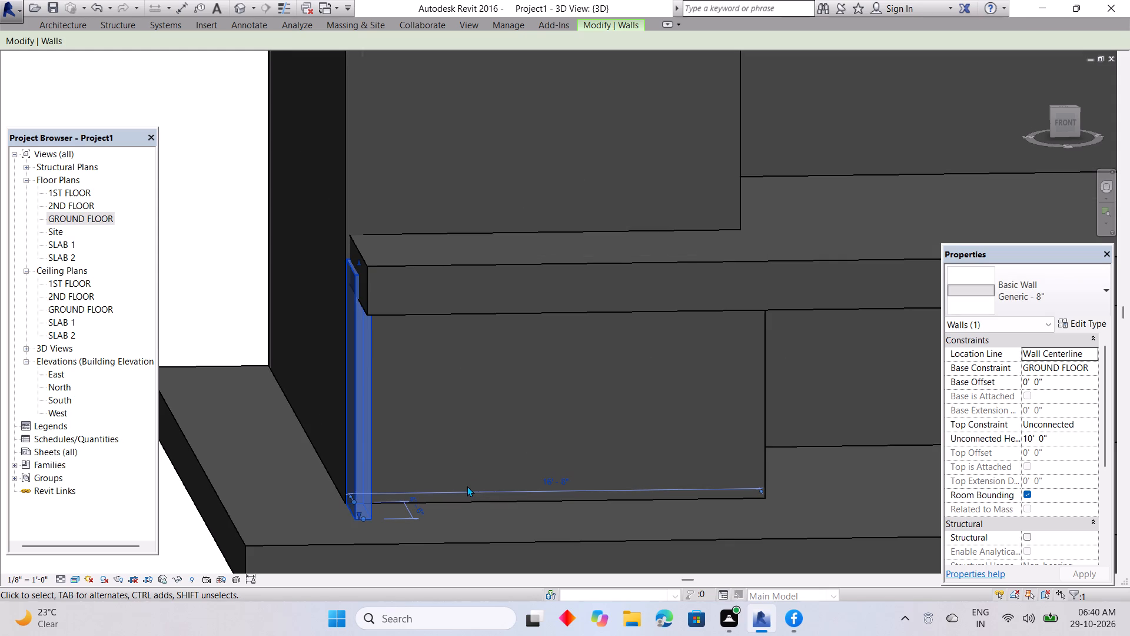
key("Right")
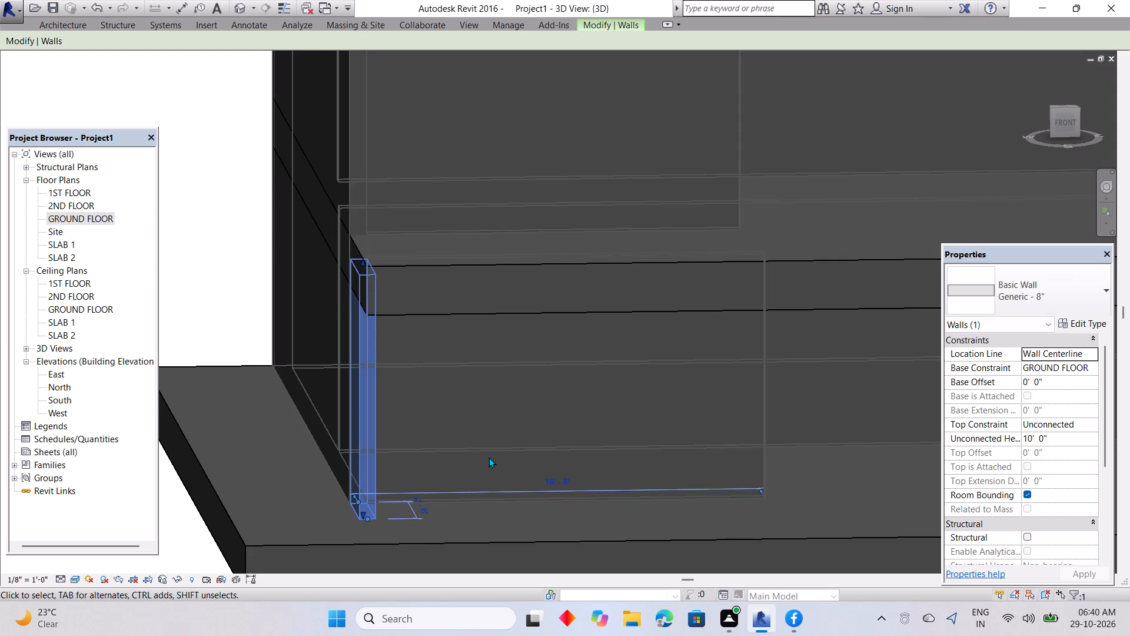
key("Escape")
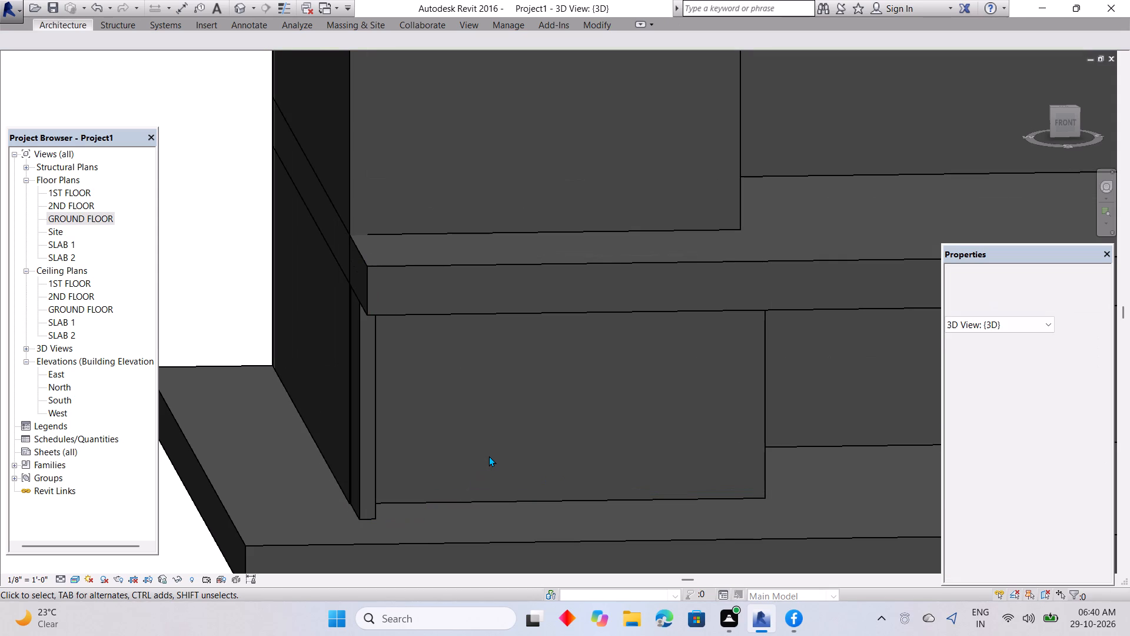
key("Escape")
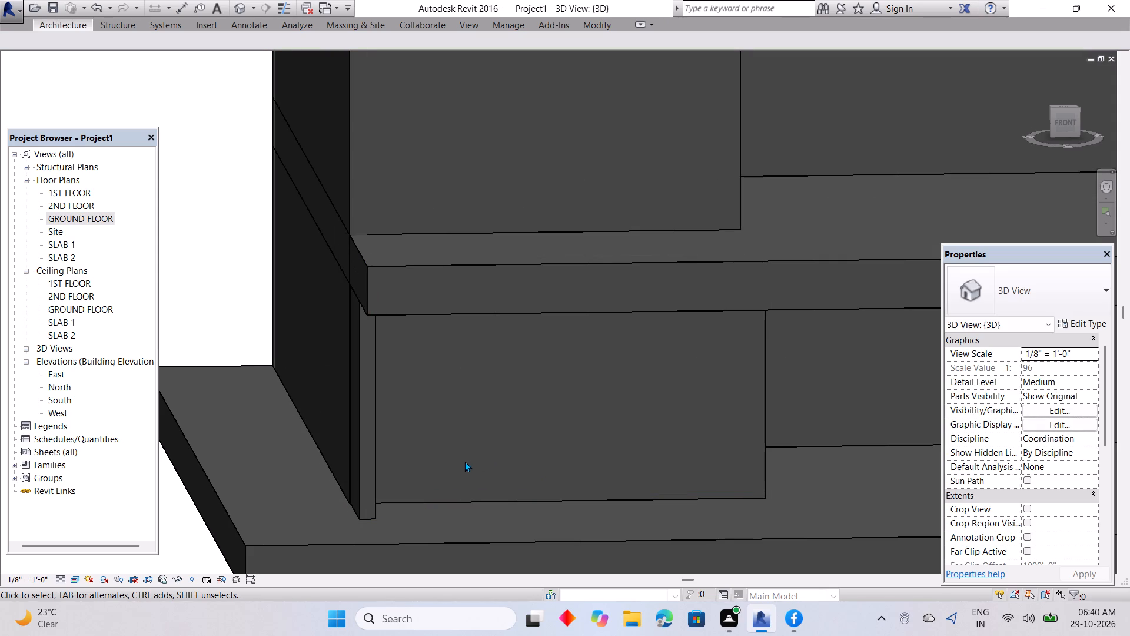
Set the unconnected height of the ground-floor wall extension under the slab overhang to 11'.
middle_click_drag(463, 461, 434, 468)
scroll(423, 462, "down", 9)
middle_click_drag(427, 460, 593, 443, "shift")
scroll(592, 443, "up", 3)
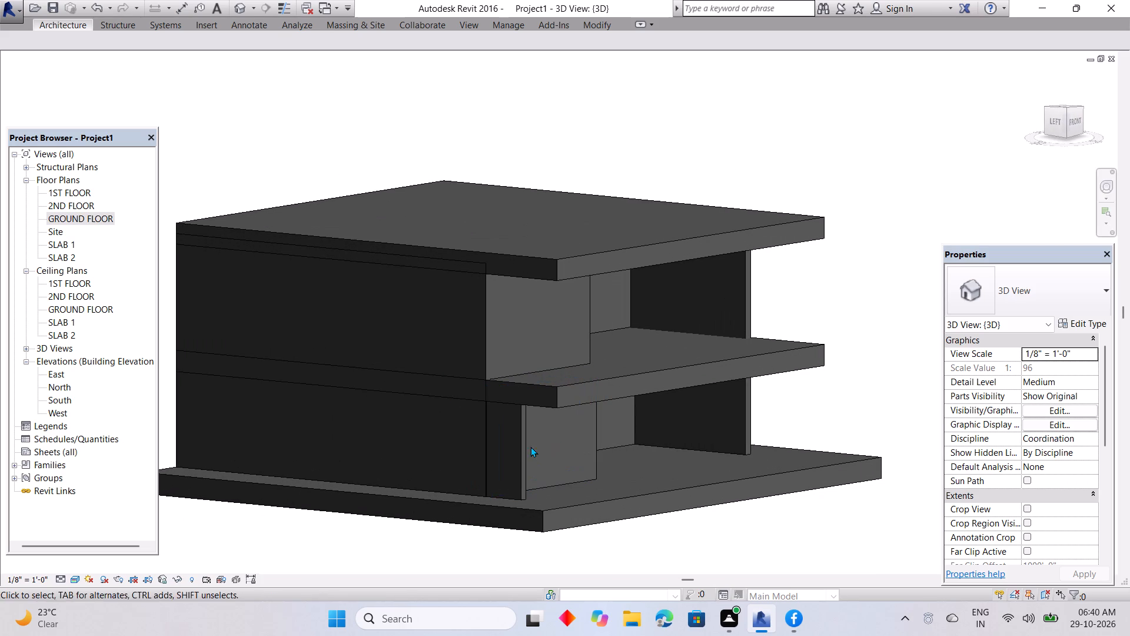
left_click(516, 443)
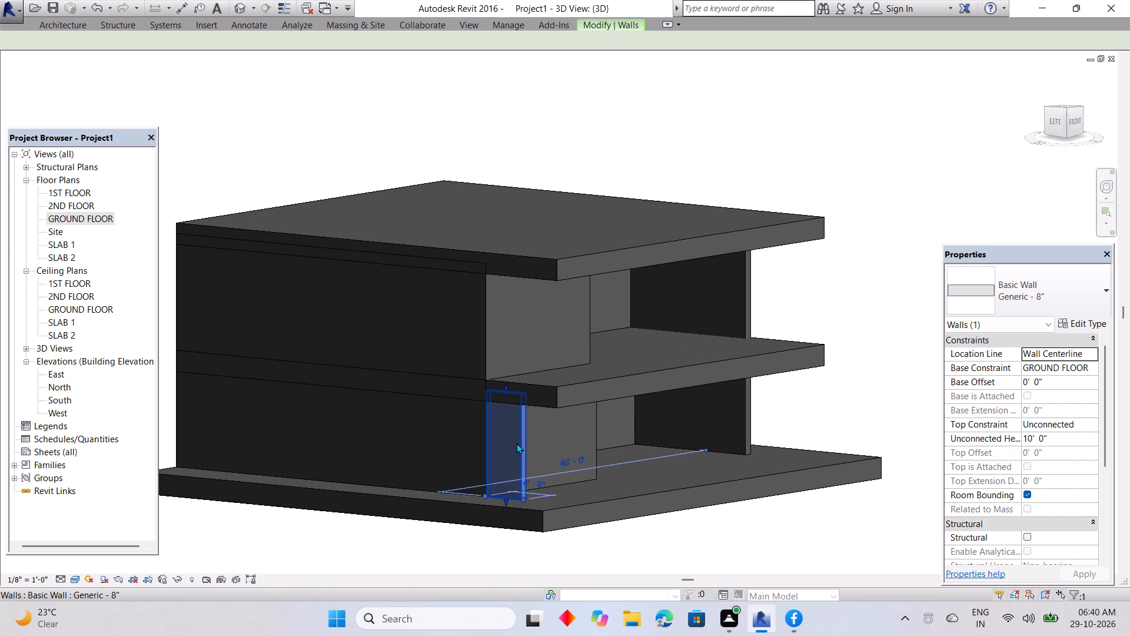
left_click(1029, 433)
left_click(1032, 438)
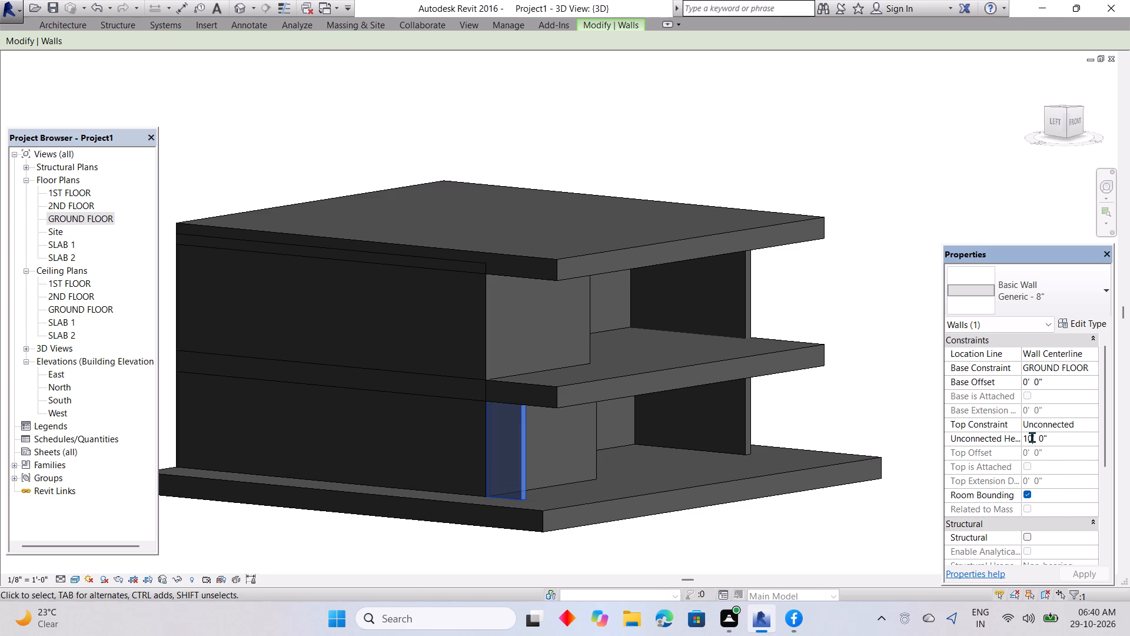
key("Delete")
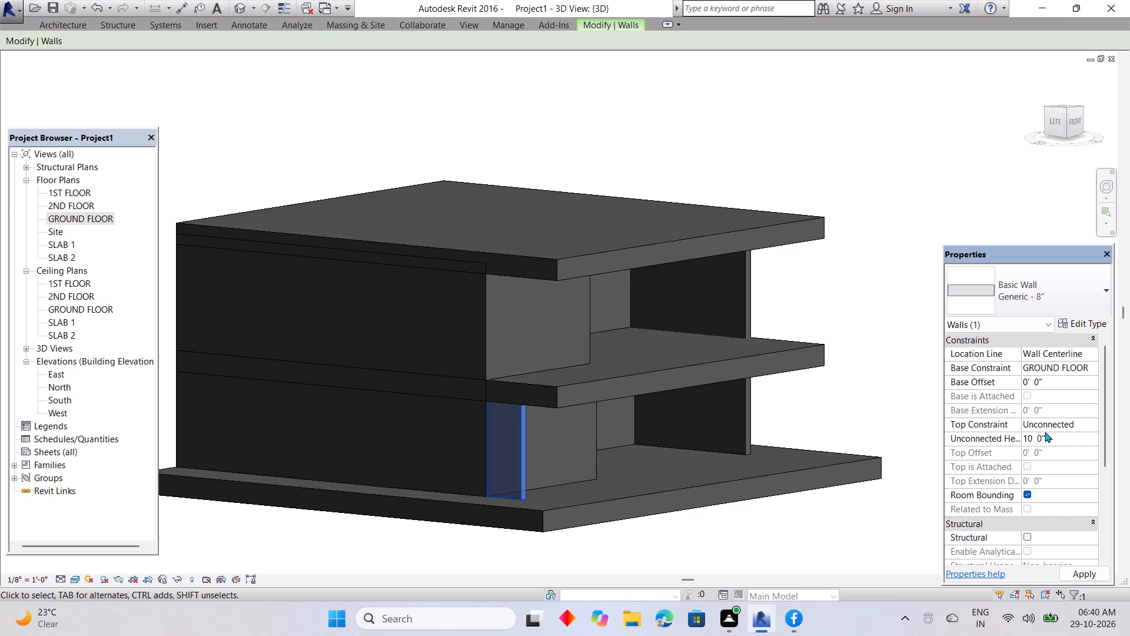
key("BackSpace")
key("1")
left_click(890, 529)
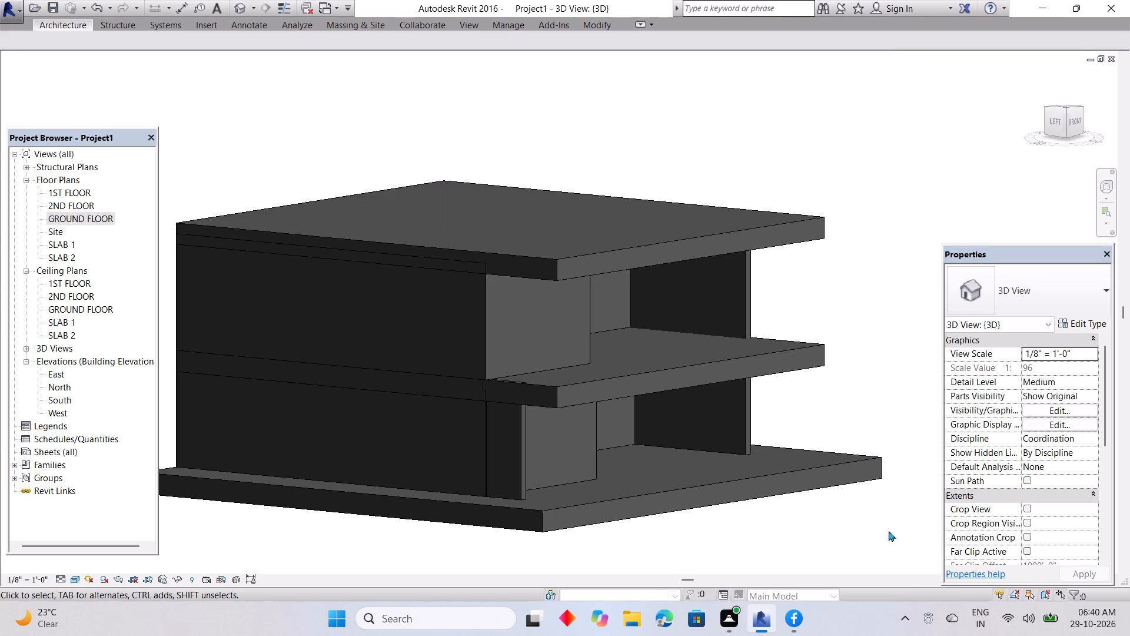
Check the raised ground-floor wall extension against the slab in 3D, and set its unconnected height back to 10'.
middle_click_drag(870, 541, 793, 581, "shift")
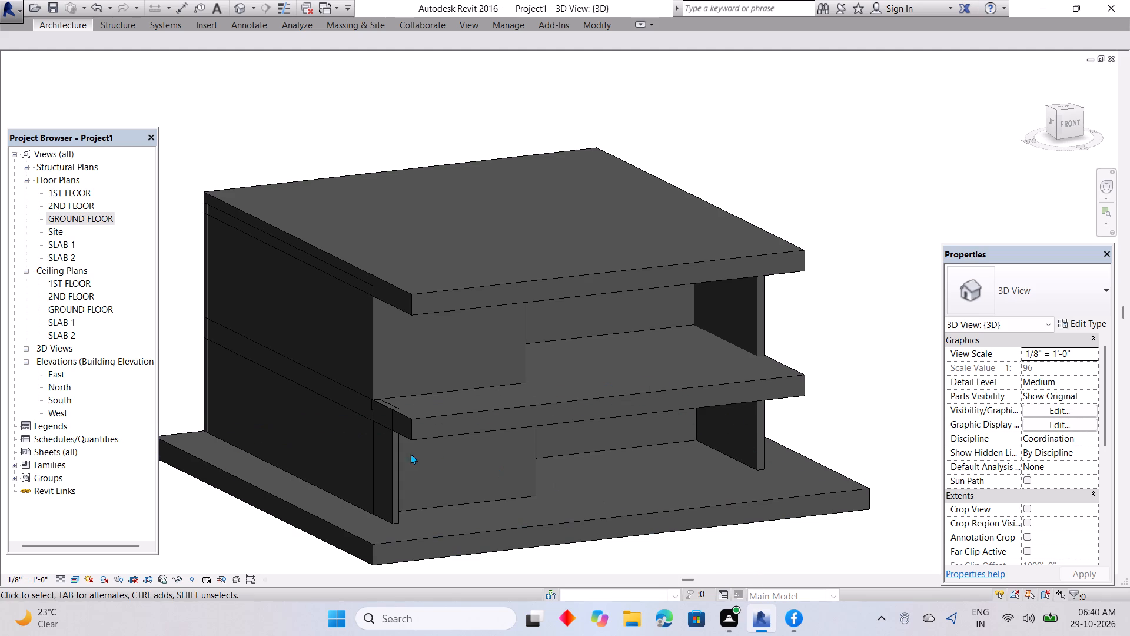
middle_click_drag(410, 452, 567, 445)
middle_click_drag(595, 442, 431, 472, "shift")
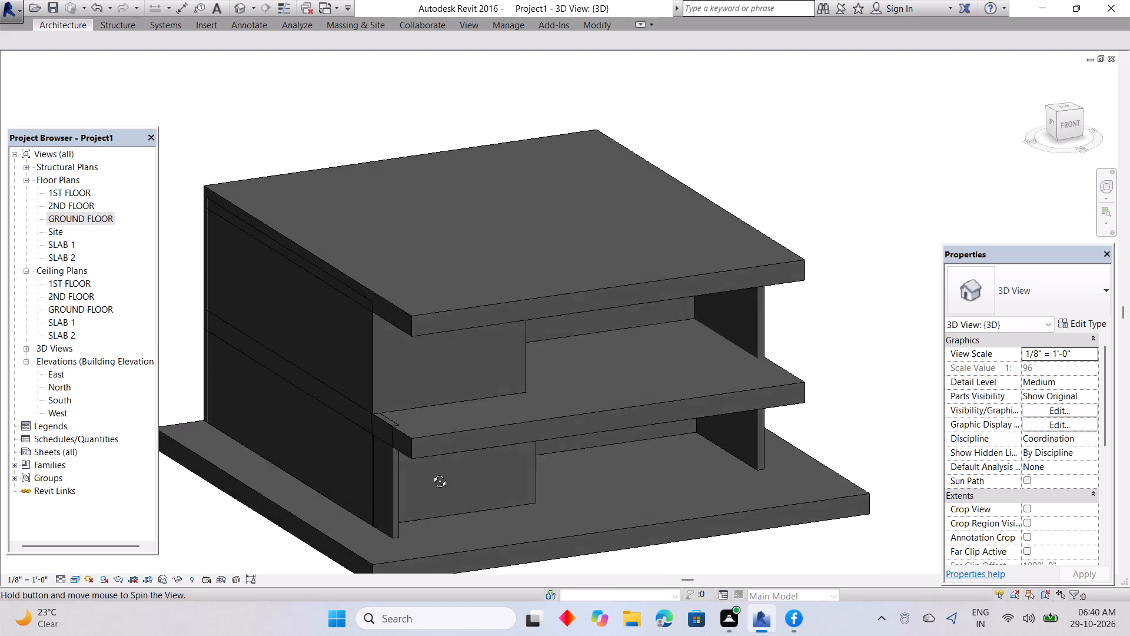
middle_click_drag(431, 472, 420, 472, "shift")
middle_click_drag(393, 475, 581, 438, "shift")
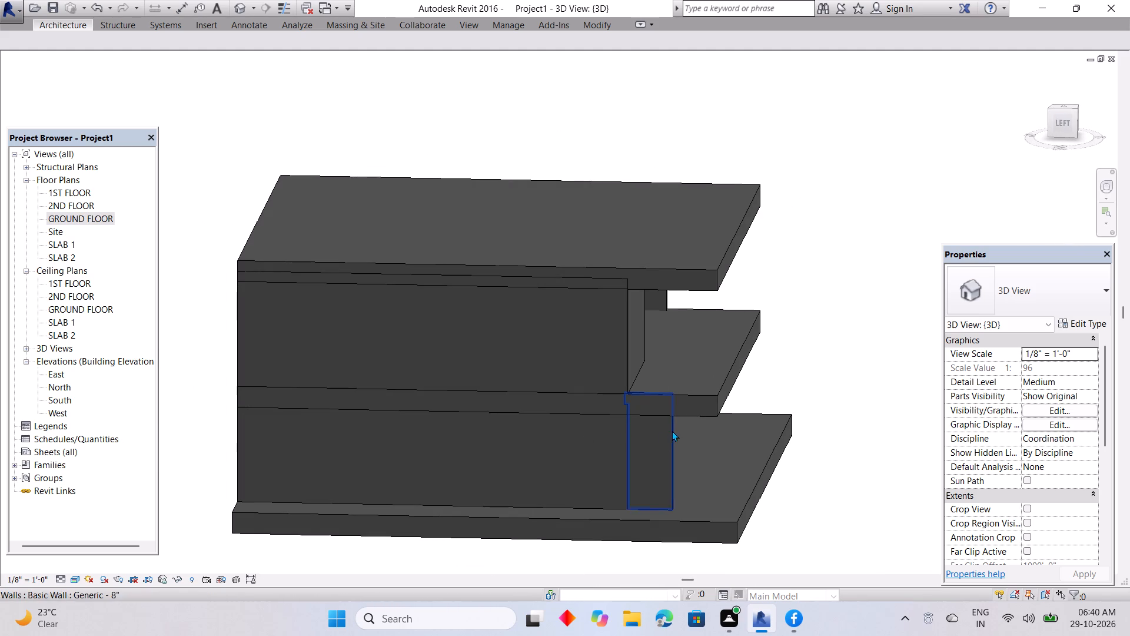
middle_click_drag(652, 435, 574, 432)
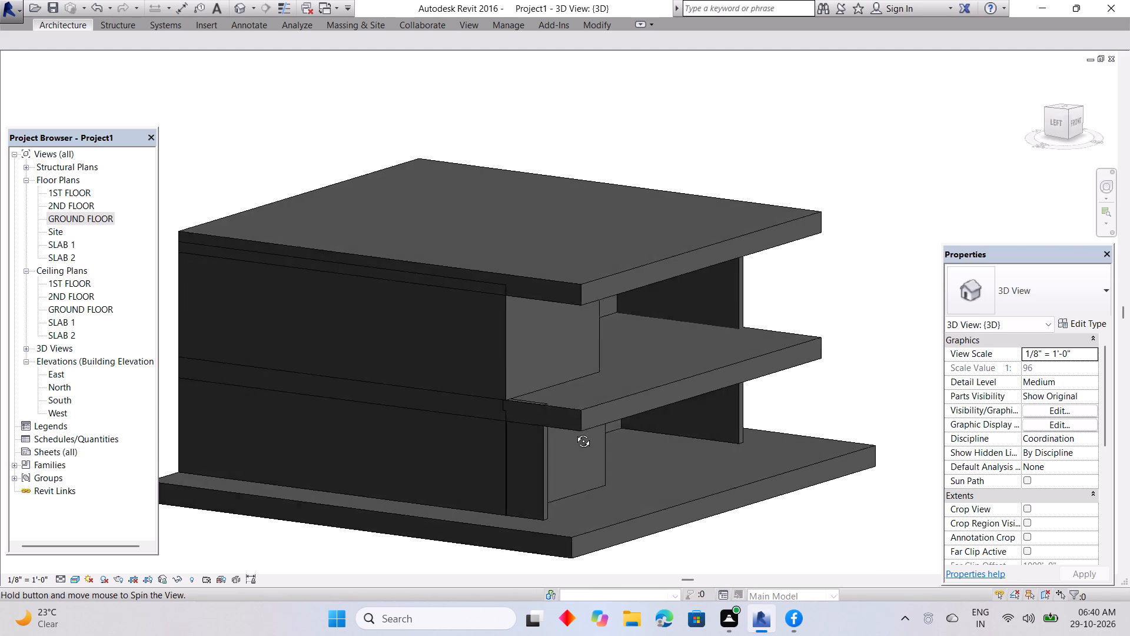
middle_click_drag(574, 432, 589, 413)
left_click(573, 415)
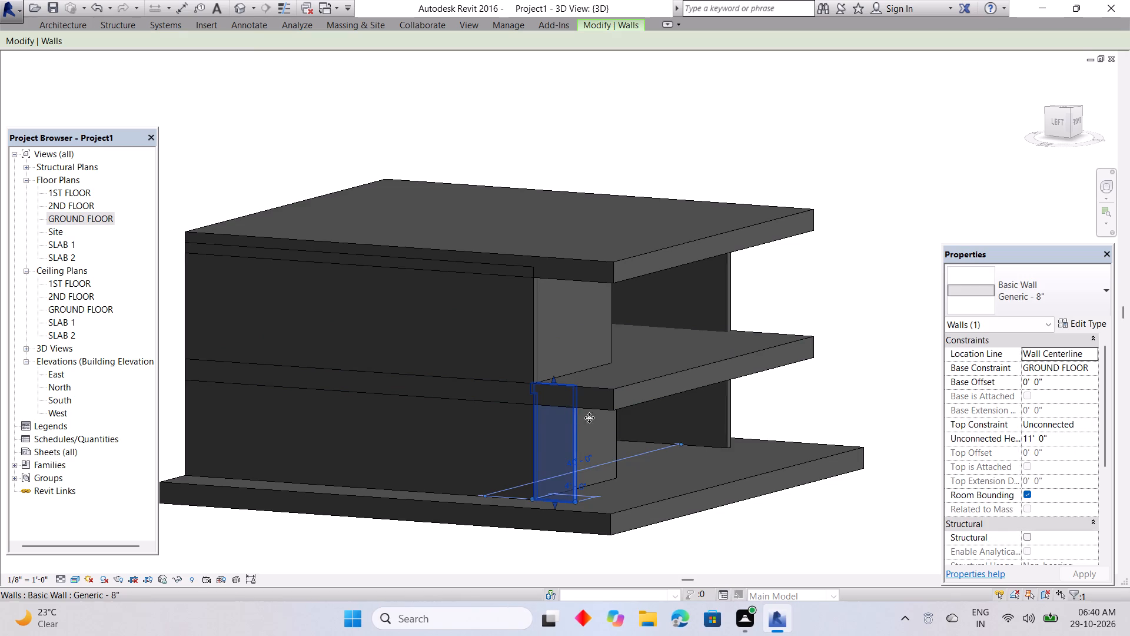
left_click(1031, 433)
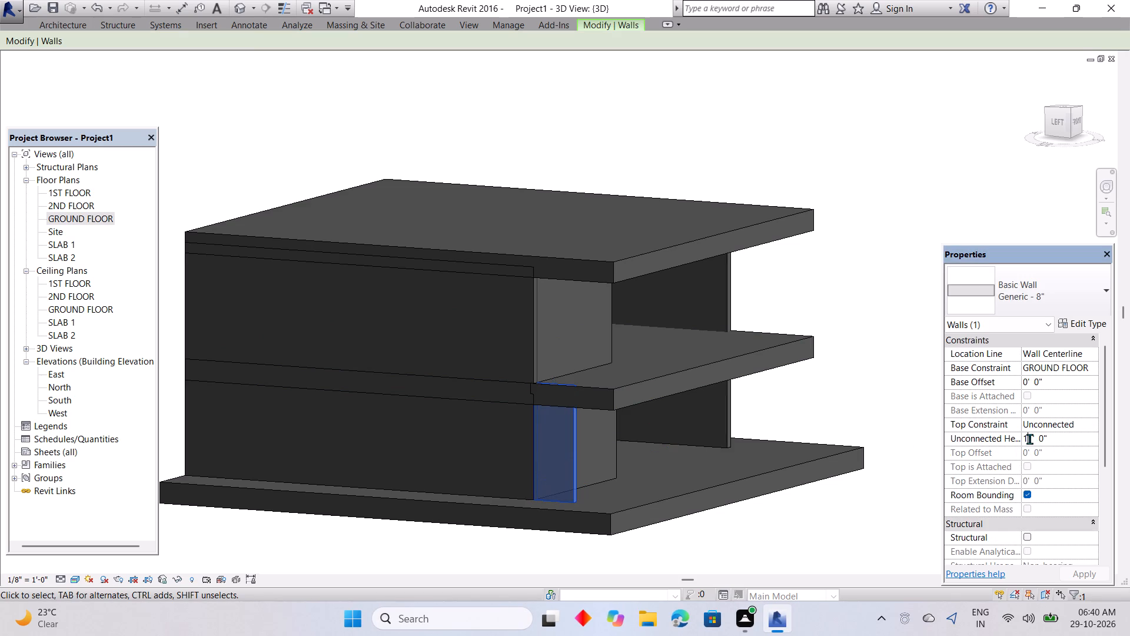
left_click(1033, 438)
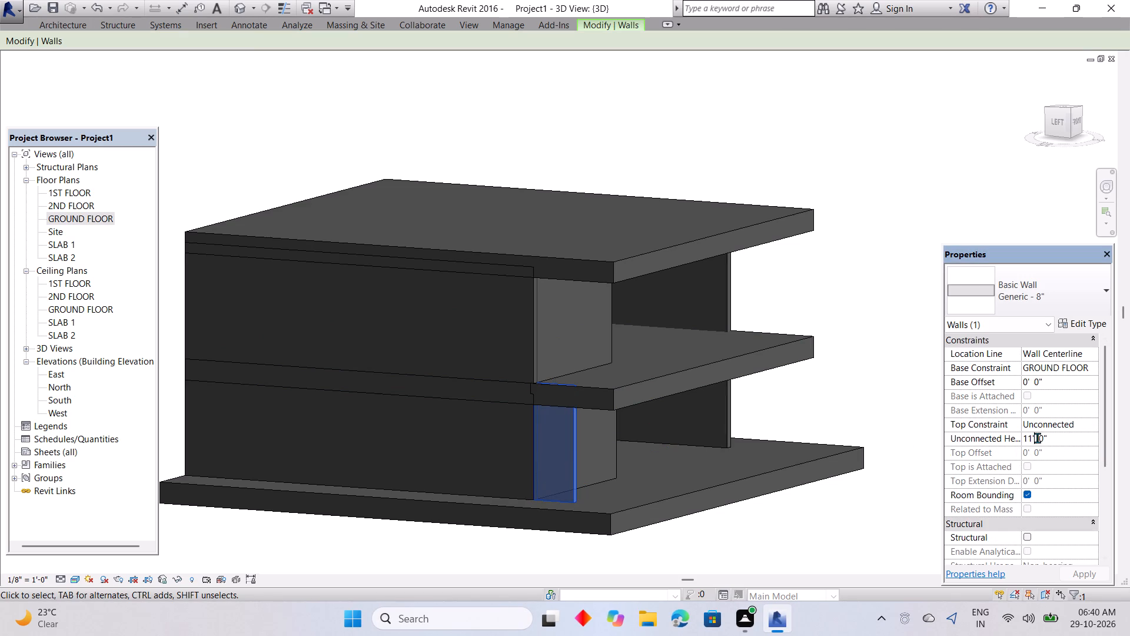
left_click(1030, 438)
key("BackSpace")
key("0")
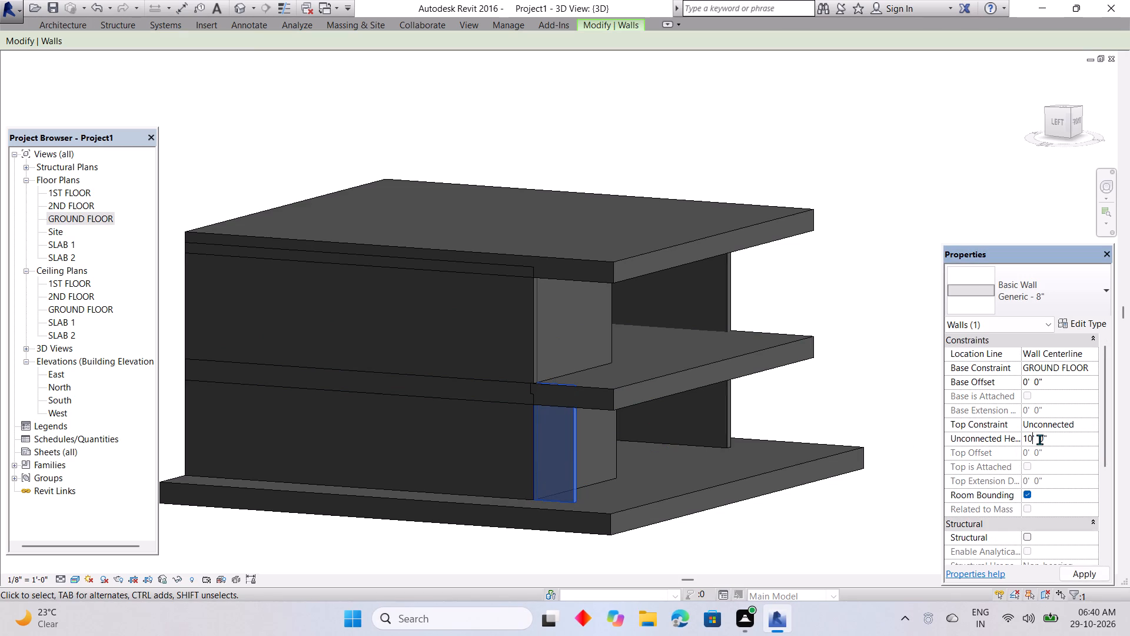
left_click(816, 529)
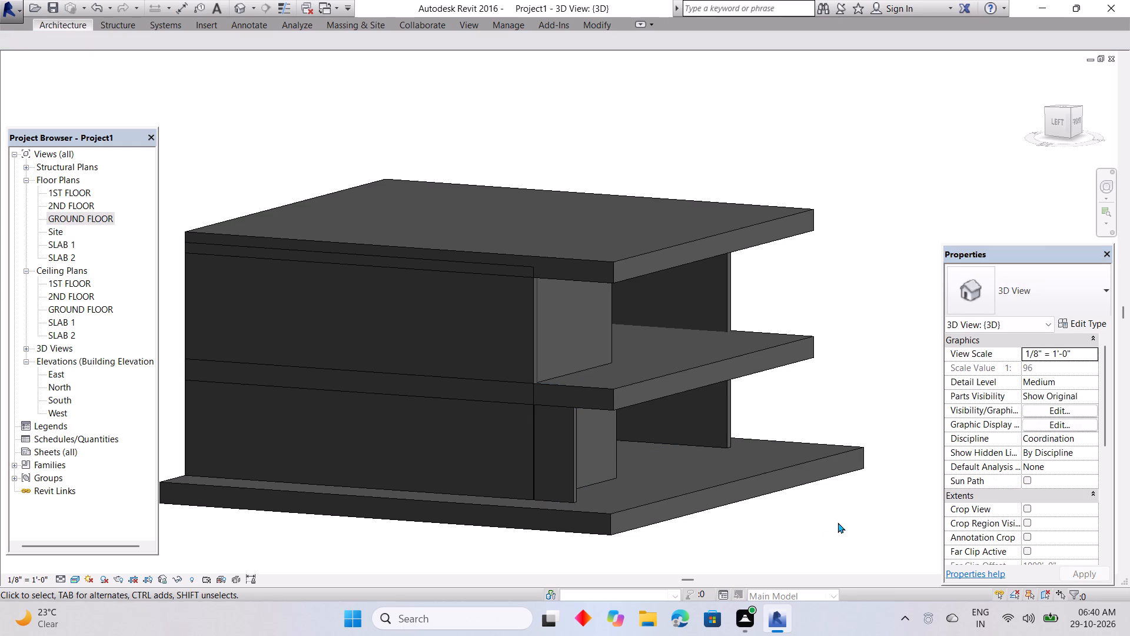
Examine the ground-floor wall extension and the whole building in 3D from the front, below and both sides.
left_click(570, 465)
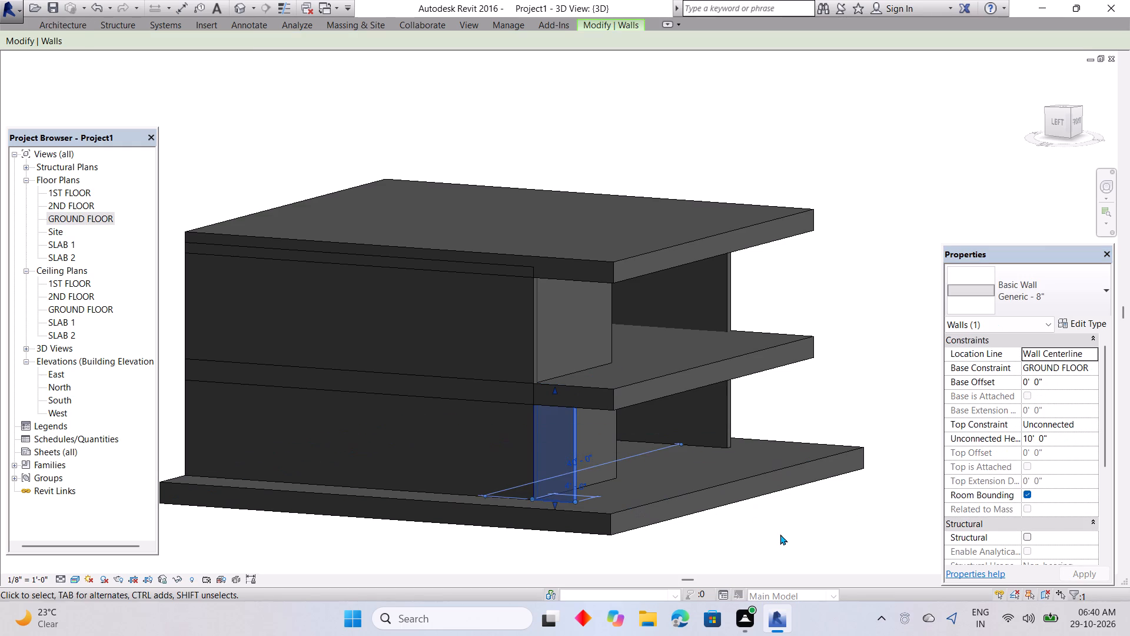
key("Escape")
middle_click_drag(779, 531, 649, 522, "shift")
middle_click_drag(378, 522, 378, 521, "shift")
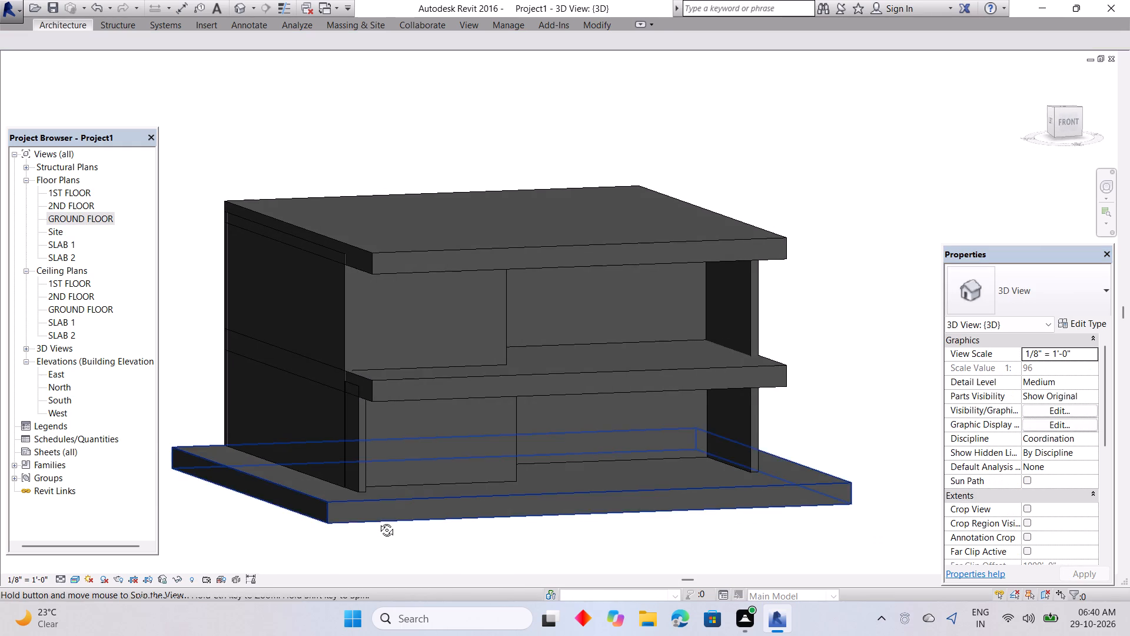
middle_click_drag(378, 521, 415, 449, "shift")
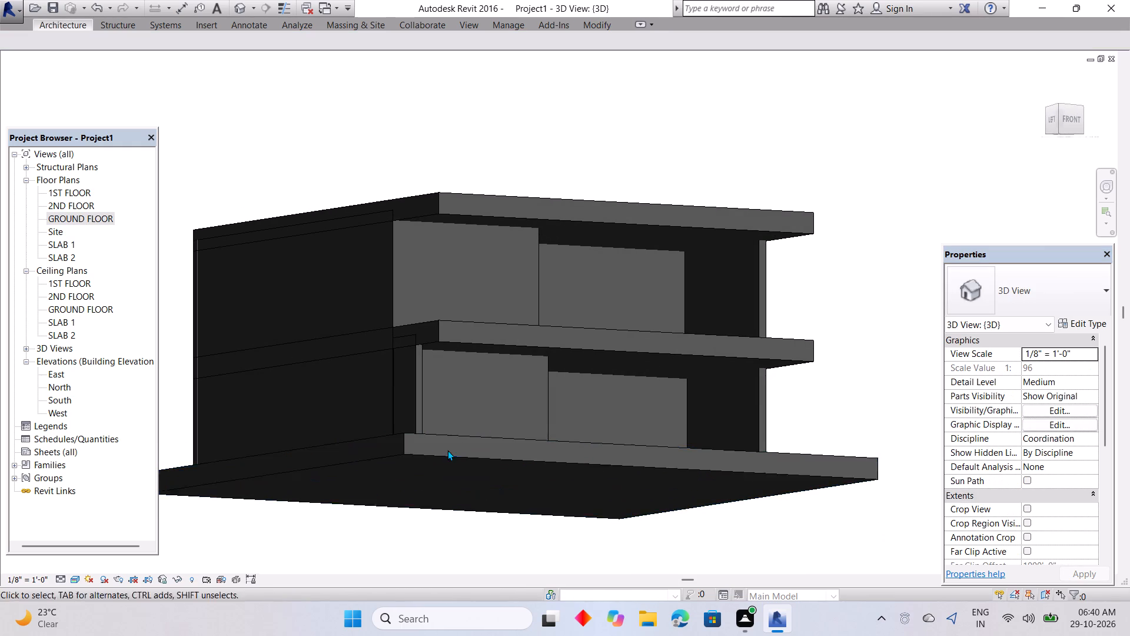
key("Escape")
middle_click_drag(396, 513, 539, 544, "shift")
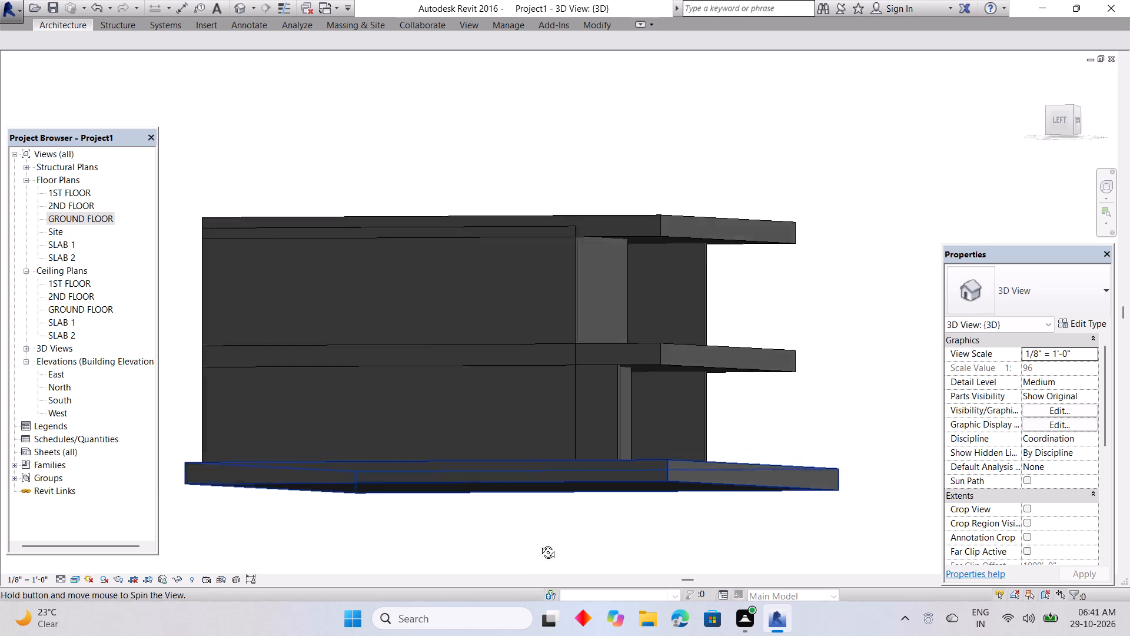
middle_click_drag(539, 544, 574, 548, "shift")
middle_click_drag(689, 507, 357, 517, "shift")
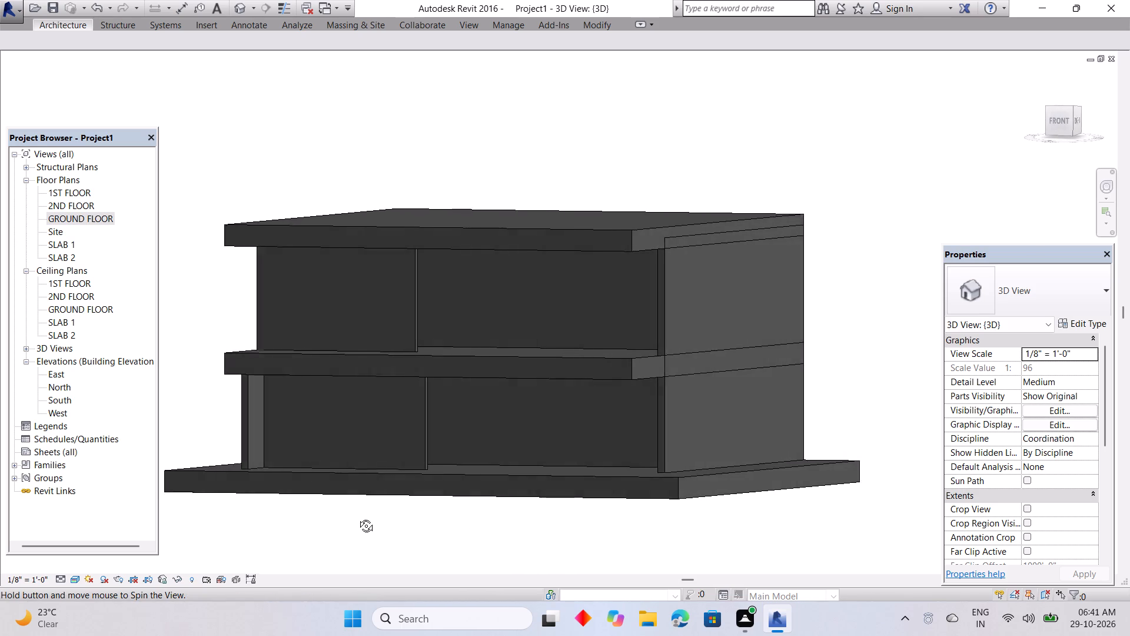
middle_click_drag(357, 517, 355, 517, "shift")
middle_click_drag(364, 521, 519, 561, "shift")
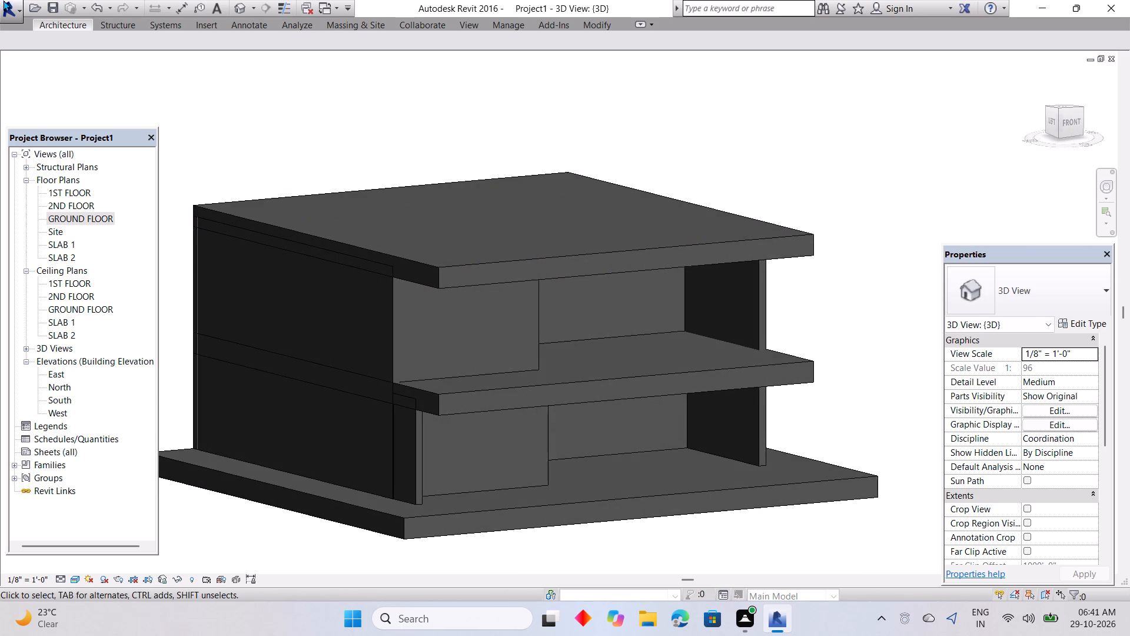
On the 1ST FLOOR plan, draw a Generic - 8" wall about 8'-9" long from the front wall's west corner to the slab's front edge.
left_click(58, 22)
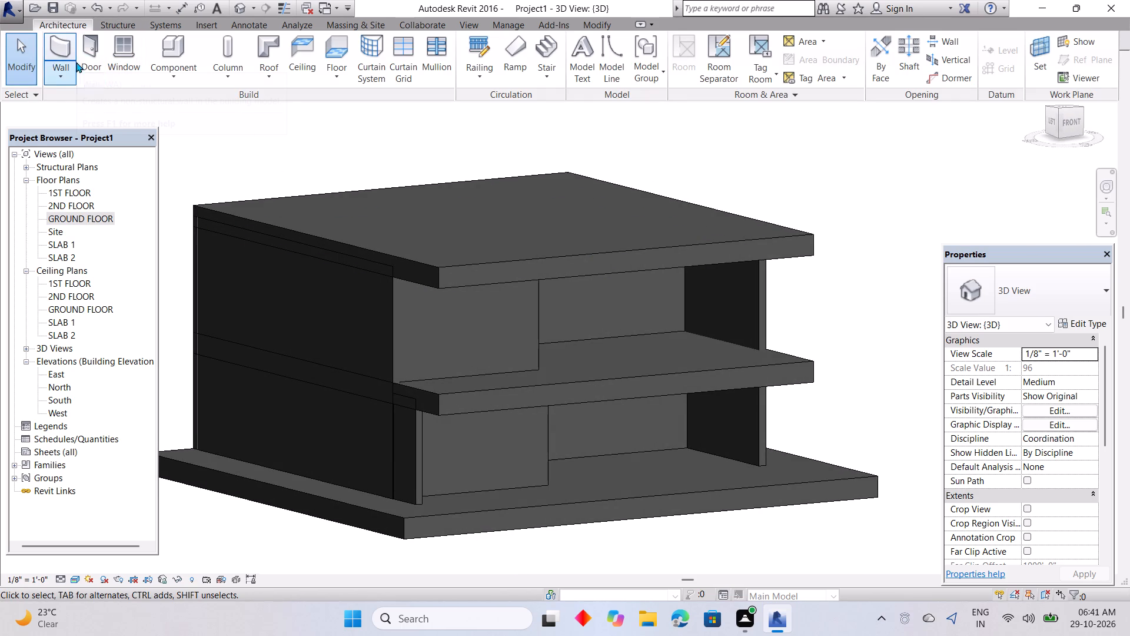
double_click(84, 193)
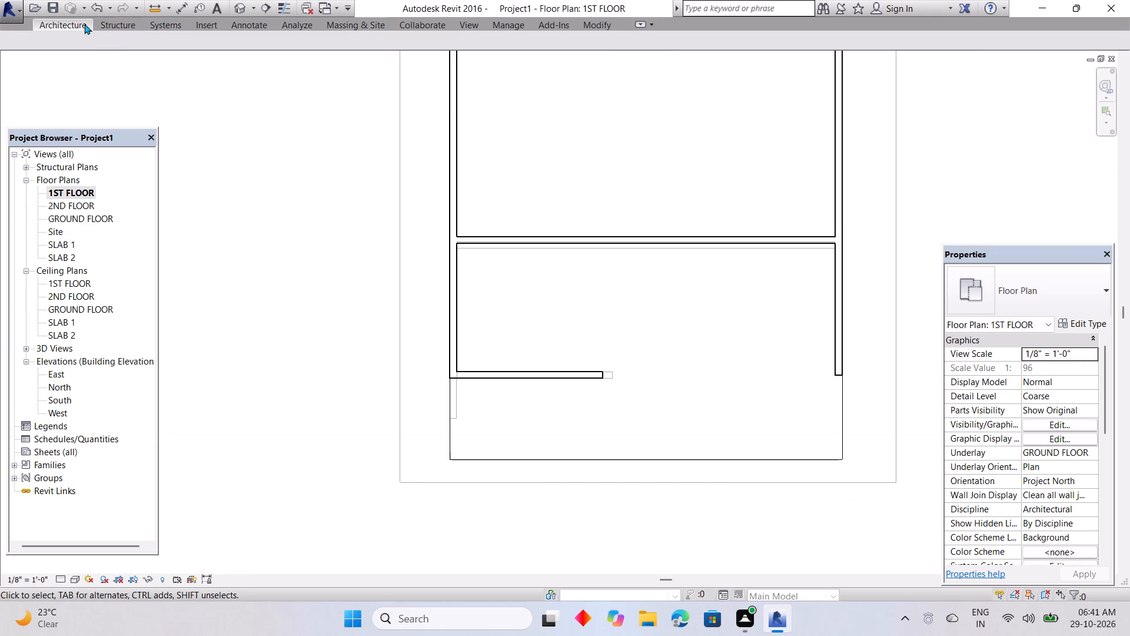
key("w")
key("space")
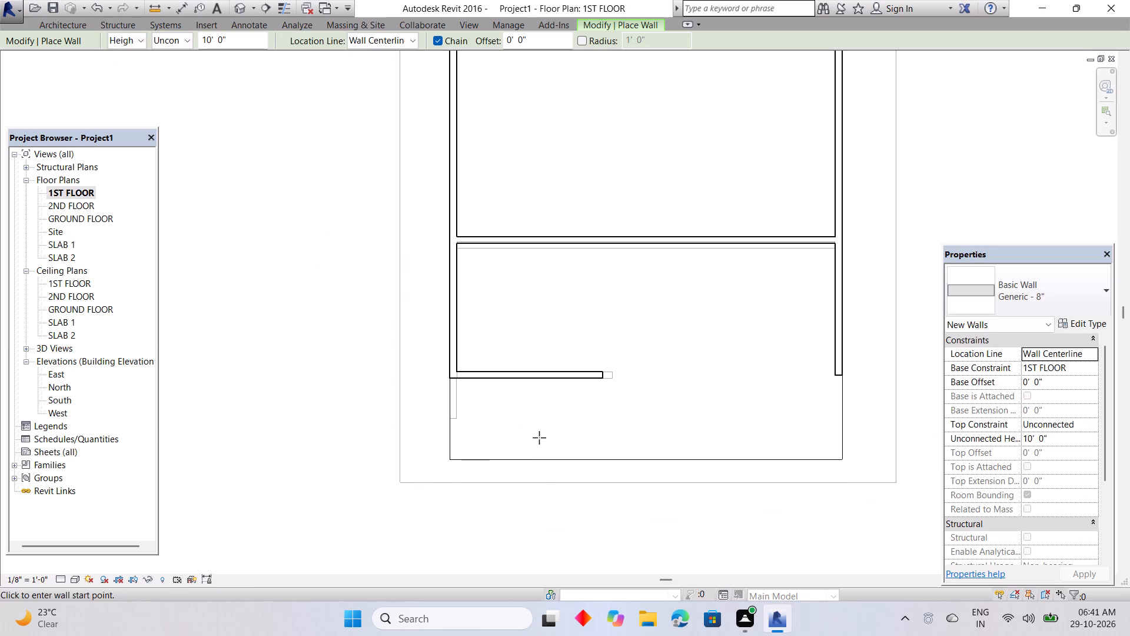
left_click(451, 378)
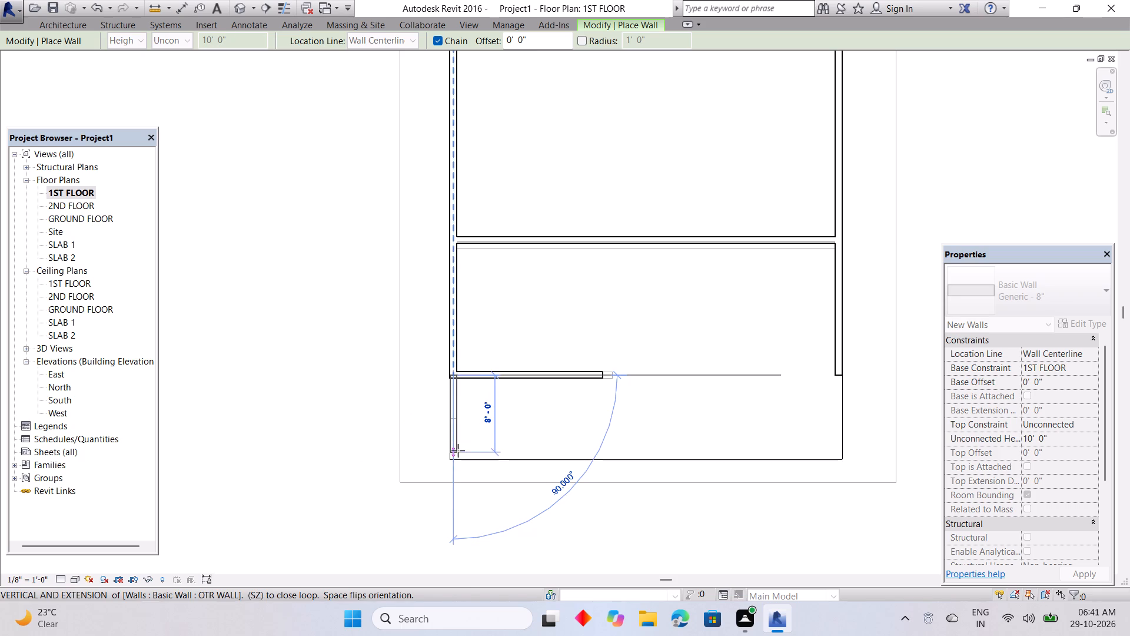
left_click(458, 455)
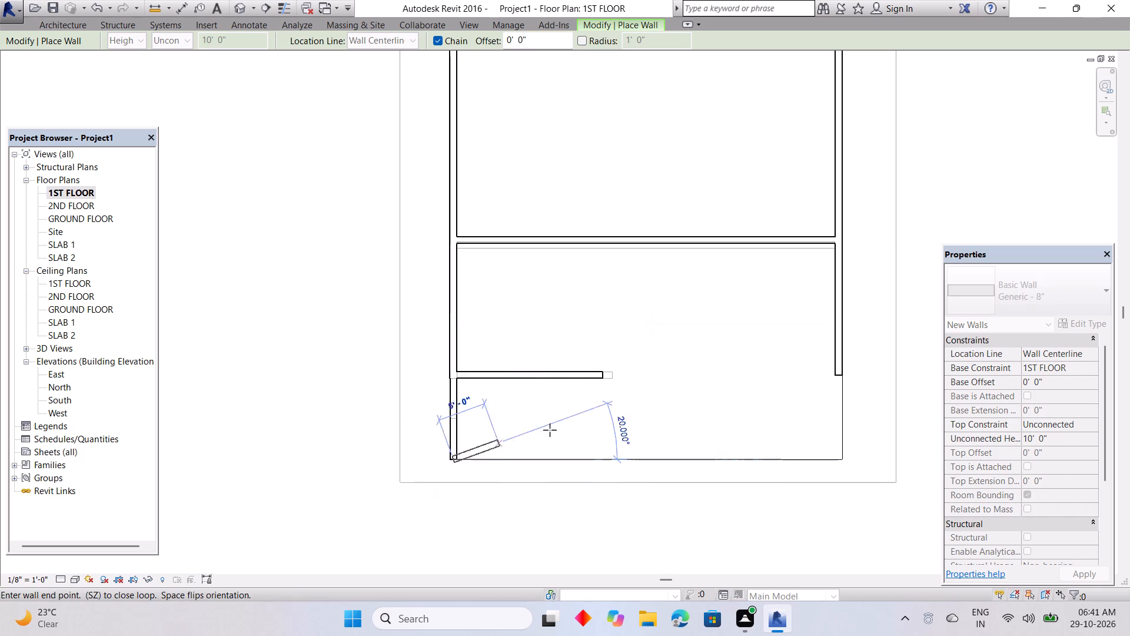
key("Escape")
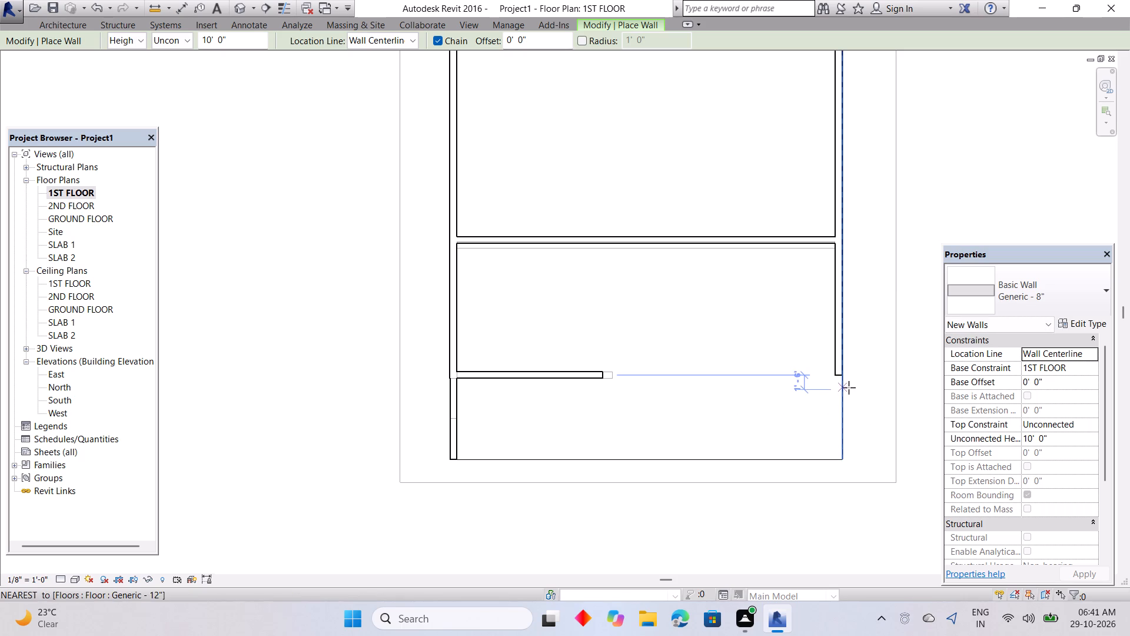
Draw a matching Generic - 8" wall about 9' long from the east side wall's front end to the slab's front edge.
left_click(839, 371)
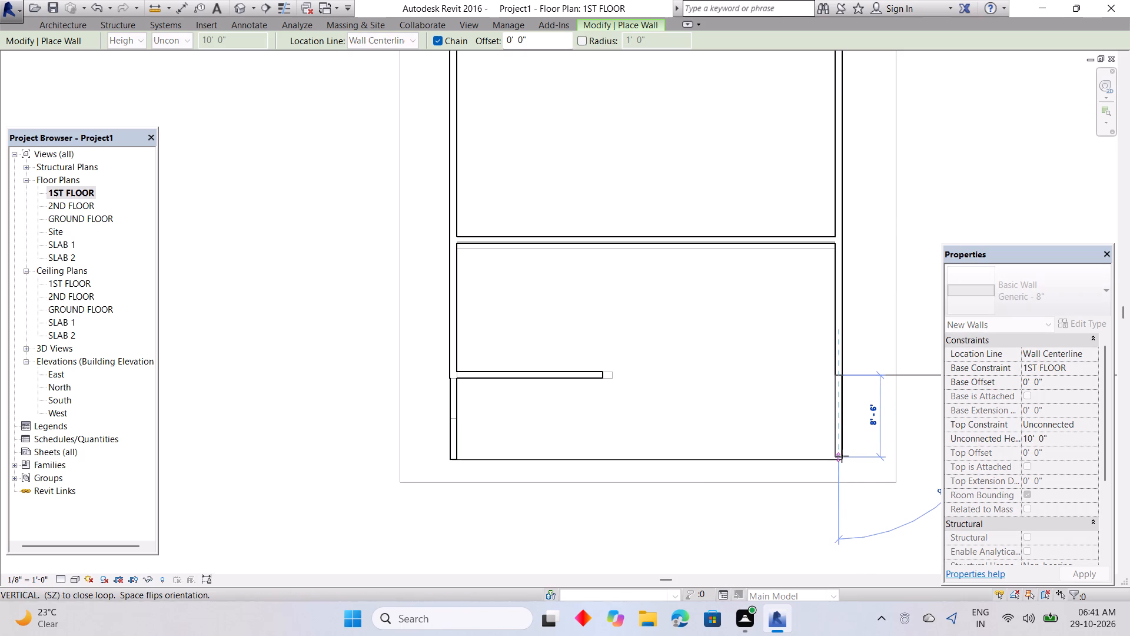
left_click(837, 461)
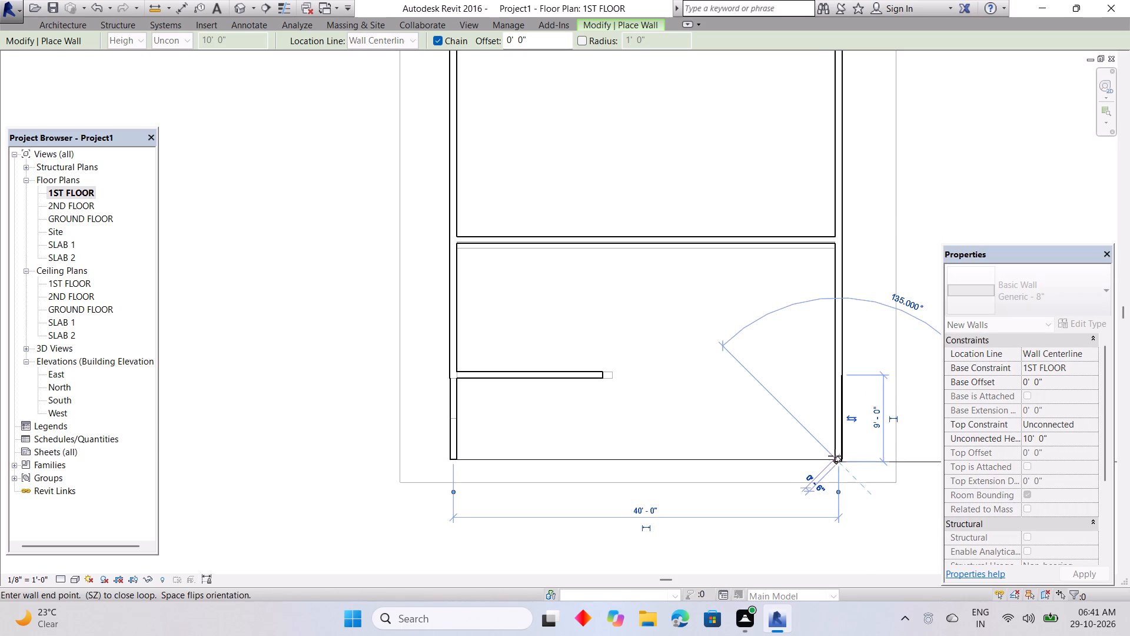
key("Escape")
key("Escape")
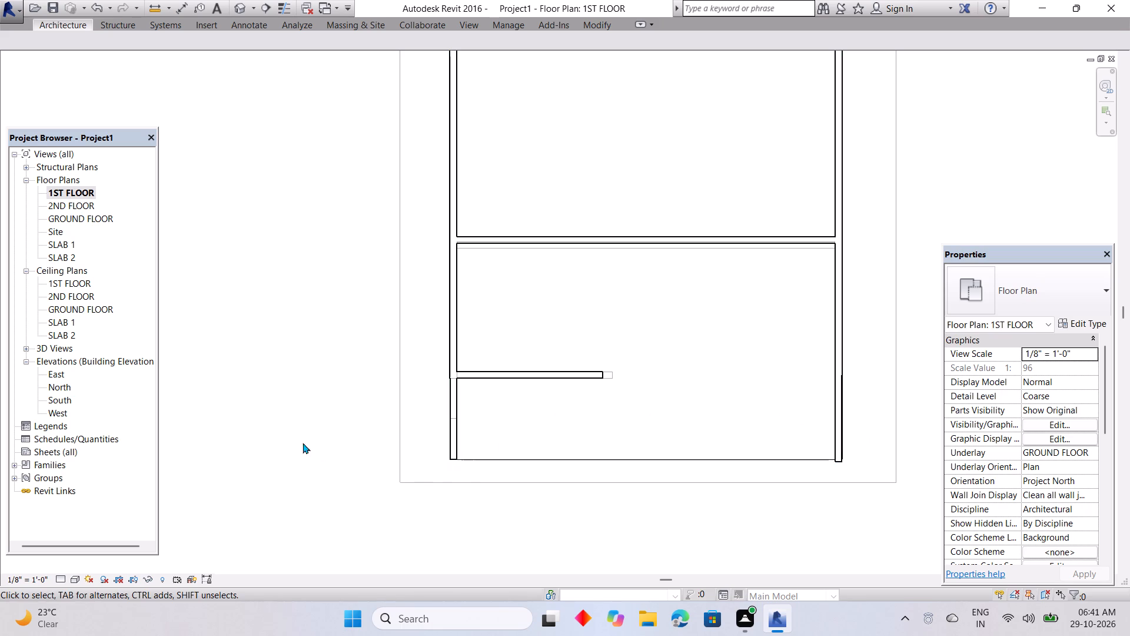
Examine the joint between the first floor's east side wall and its new extension.
scroll(828, 390, "up", 9)
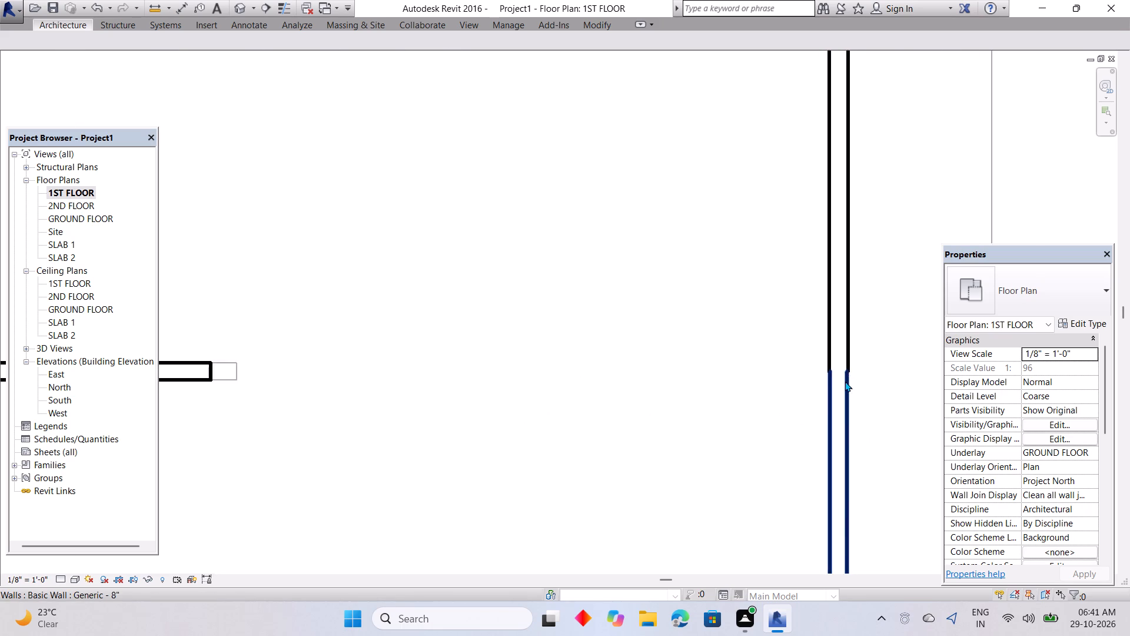
scroll(845, 381, "up", 6)
scroll(845, 381, "down", 9)
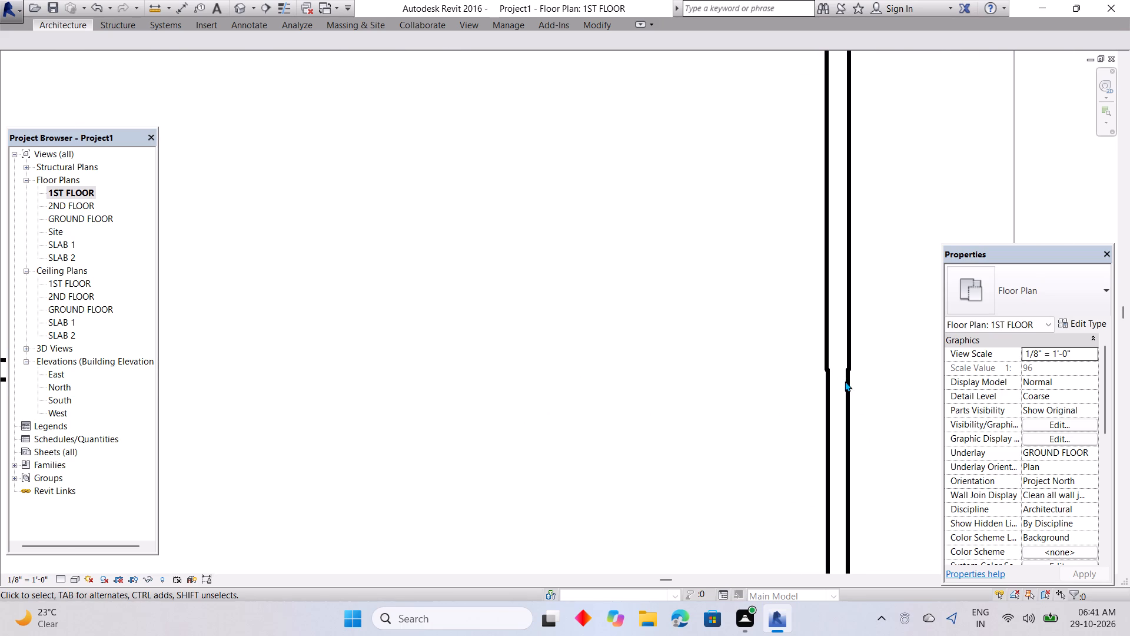
scroll(845, 381, "down", 3)
scroll(845, 381, "up", 1)
scroll(845, 381, "down", 4)
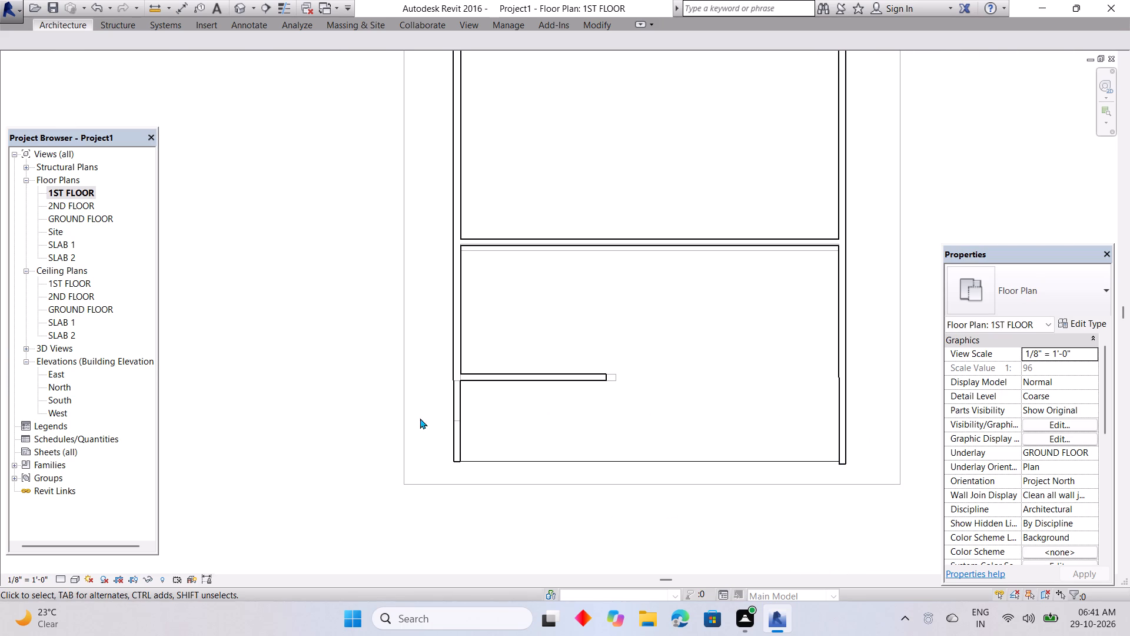
Change both side wall extensions at the front of the first floor to the OTR WALL type.
left_click(454, 409)
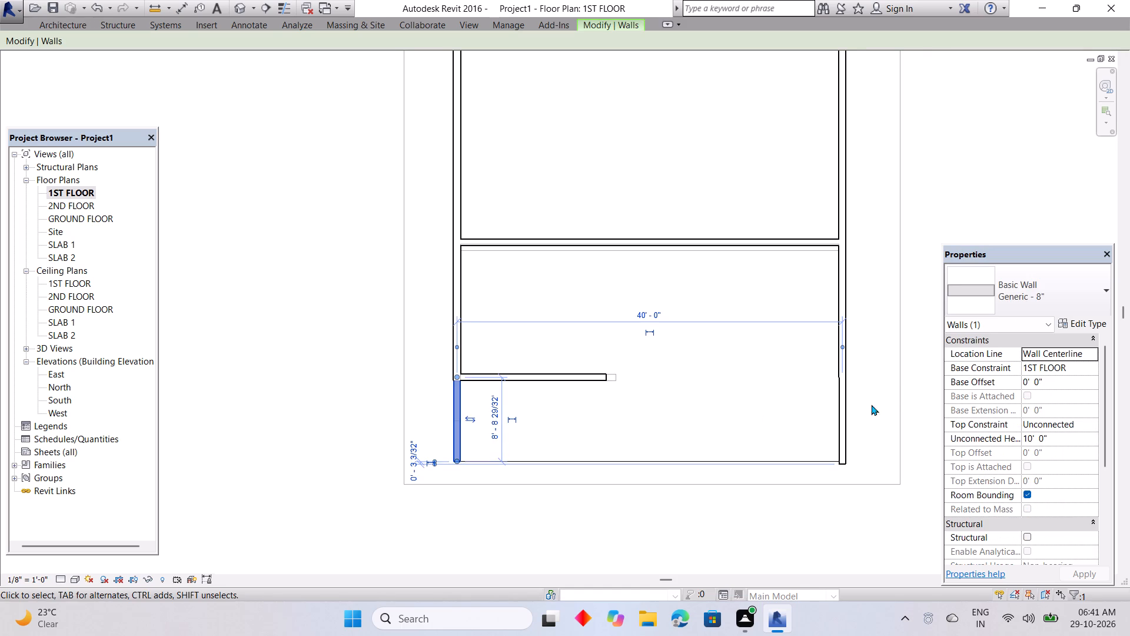
left_click(842, 416, "ctrl")
left_click(974, 291)
scroll(1022, 519, "down", 3)
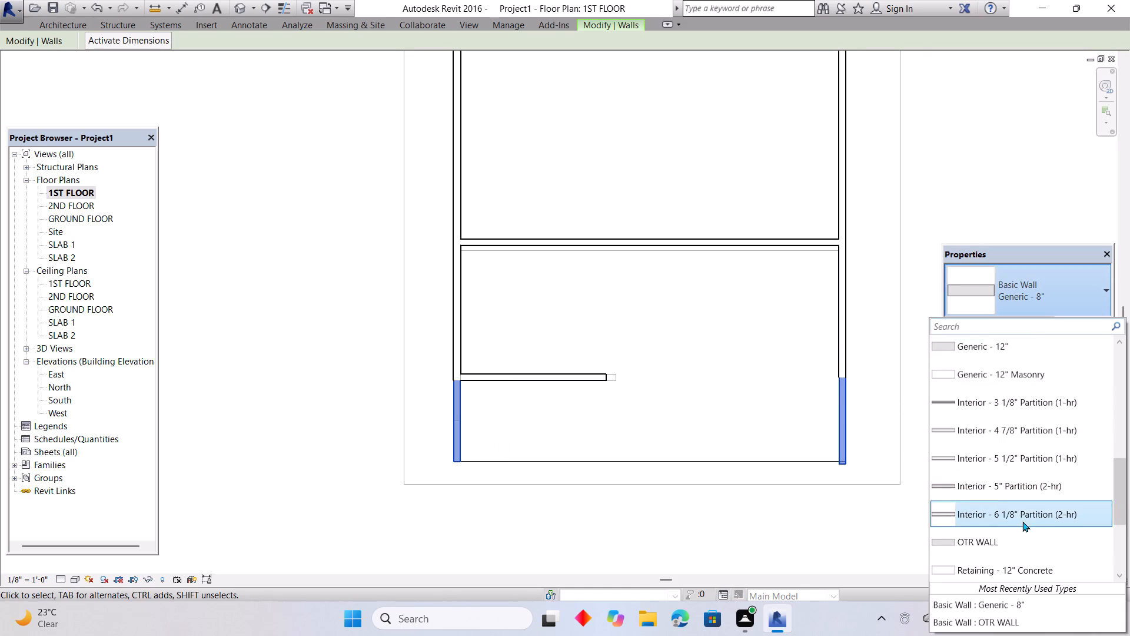
left_click(1009, 548)
left_click(795, 539)
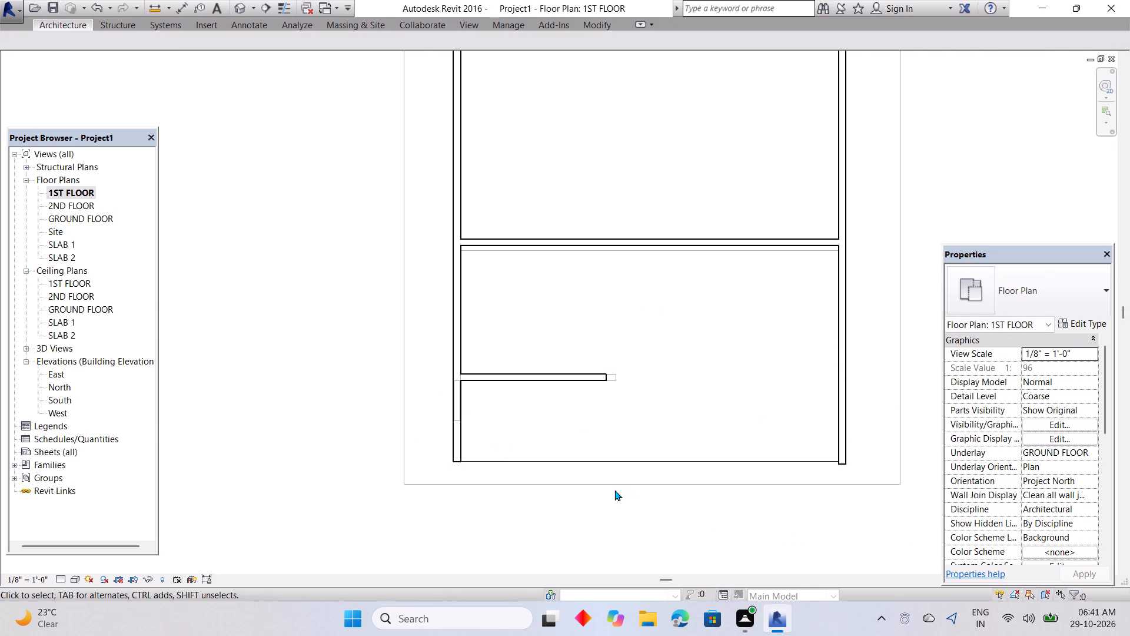
middle_click_drag(544, 525, 549, 412, "shift")
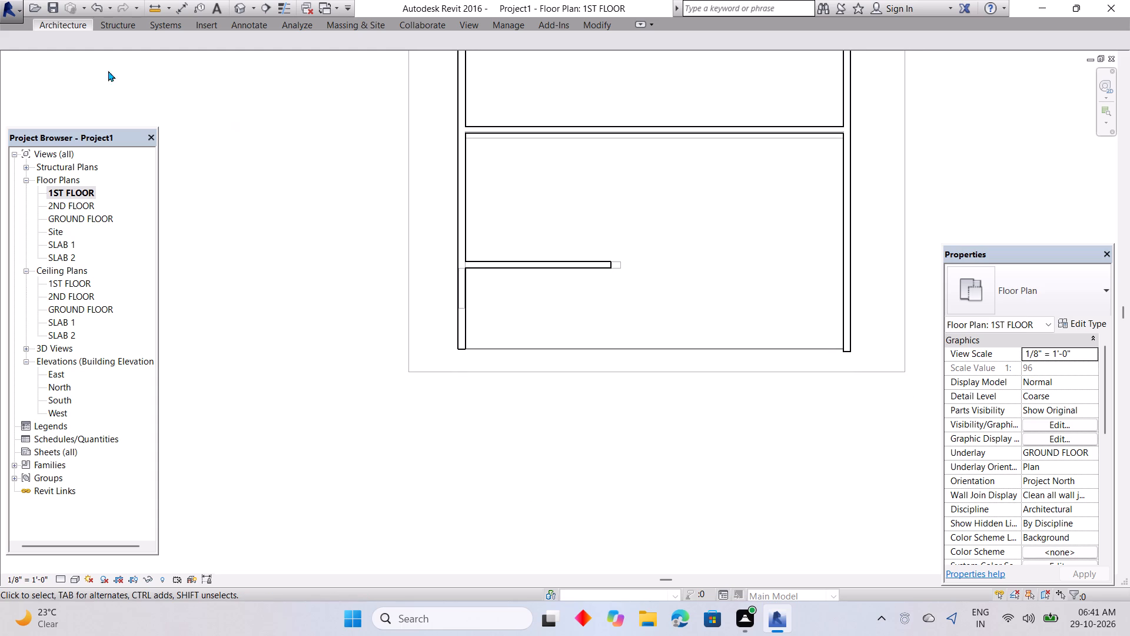
On the GROUND FLOOR plan, change the short west wall extension at the front to the OTR WALL type.
double_click(71, 216)
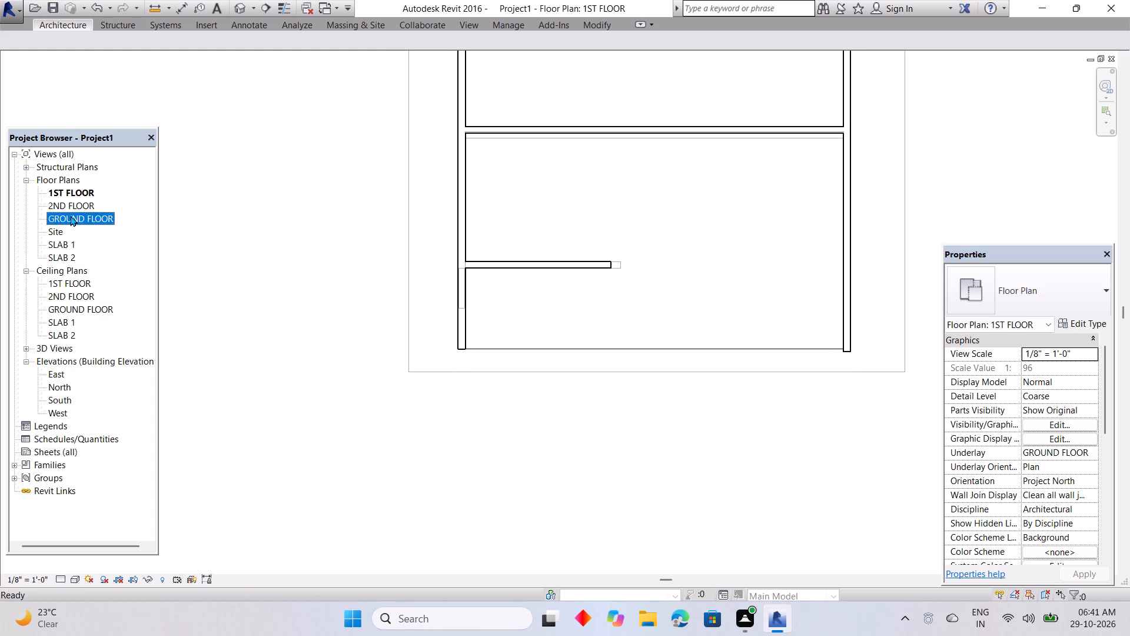
left_click(406, 357)
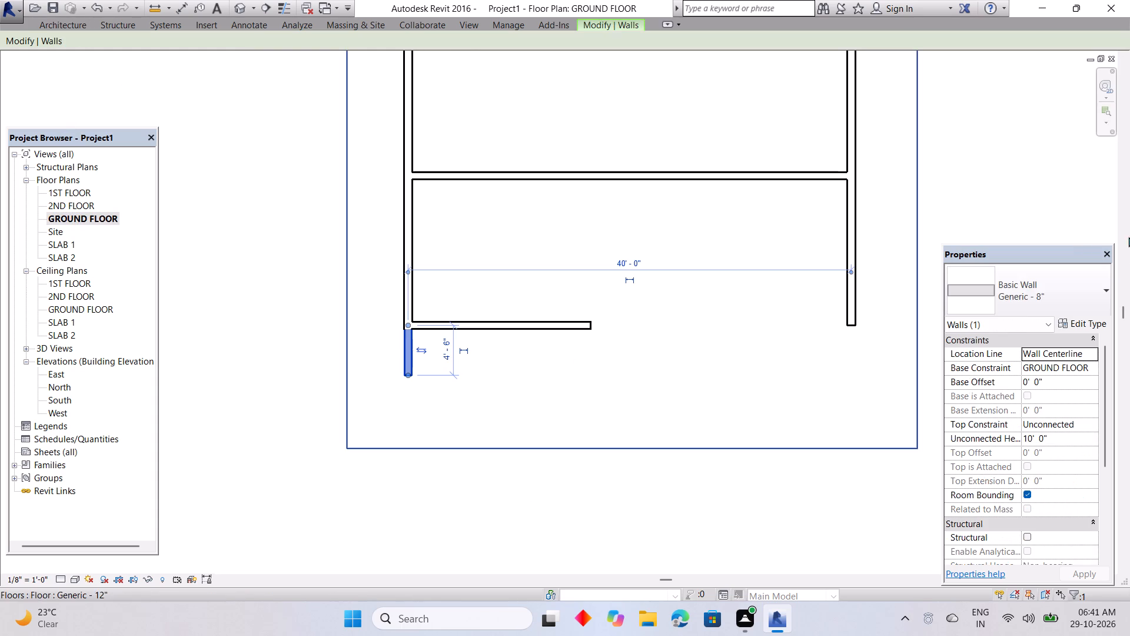
left_click(1081, 282)
scroll(1038, 587, "down", 5)
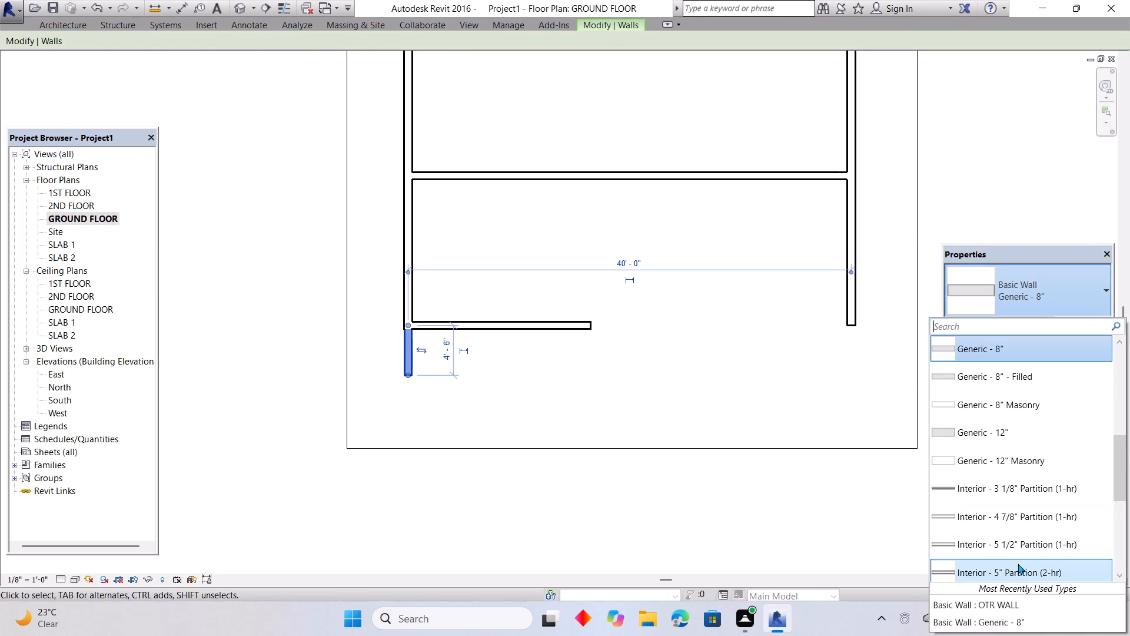
scroll(982, 455, "down", 6)
left_click(978, 412)
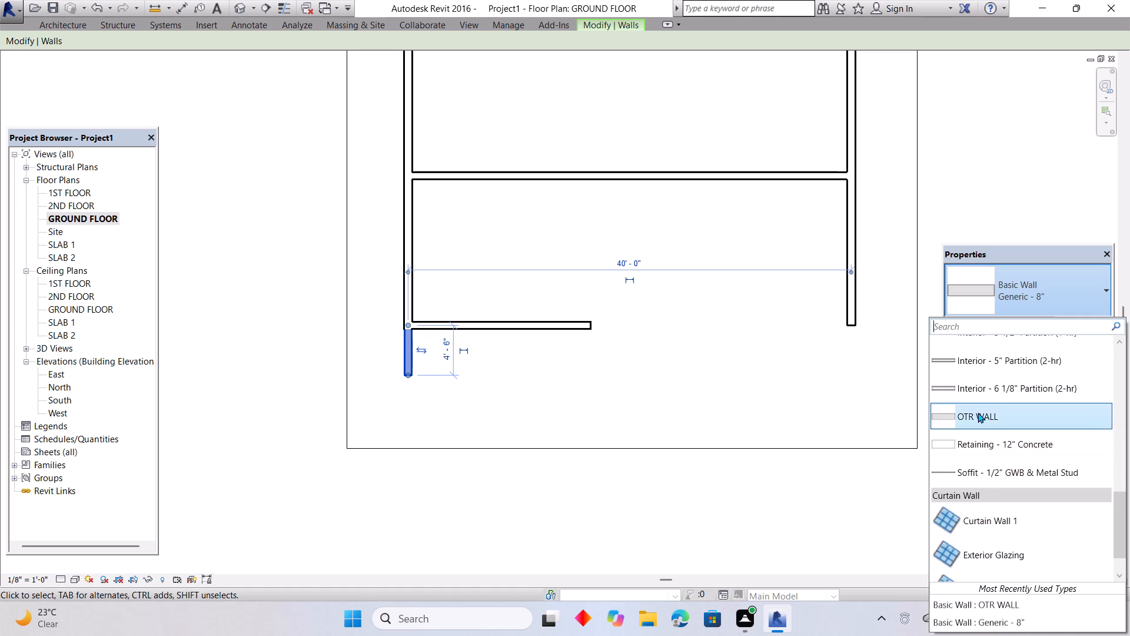
left_click(836, 490)
key("Escape")
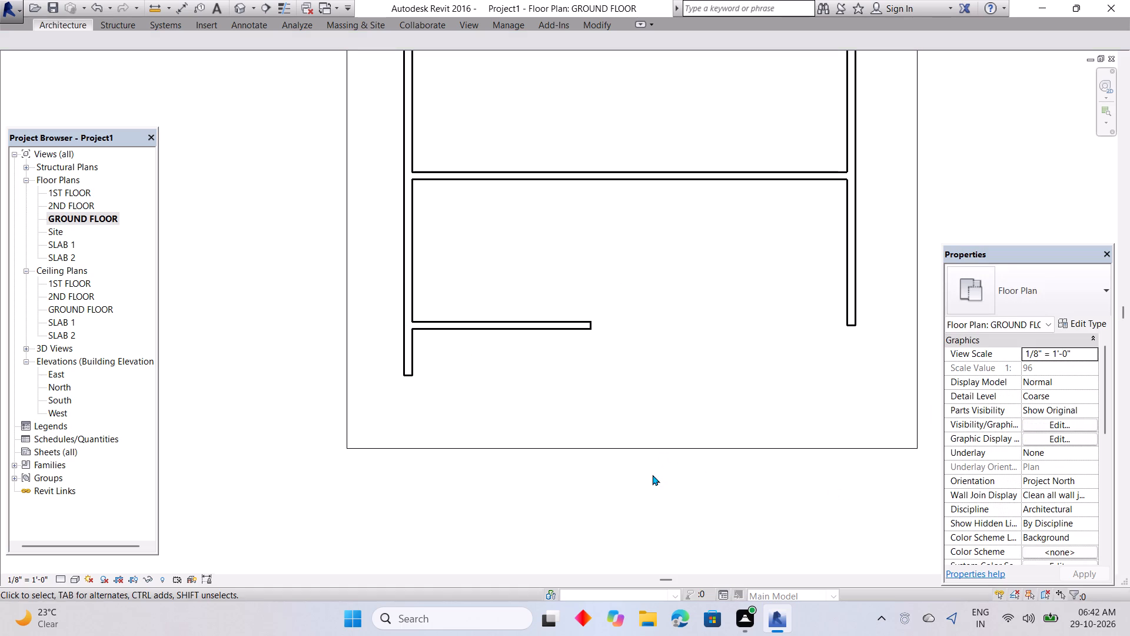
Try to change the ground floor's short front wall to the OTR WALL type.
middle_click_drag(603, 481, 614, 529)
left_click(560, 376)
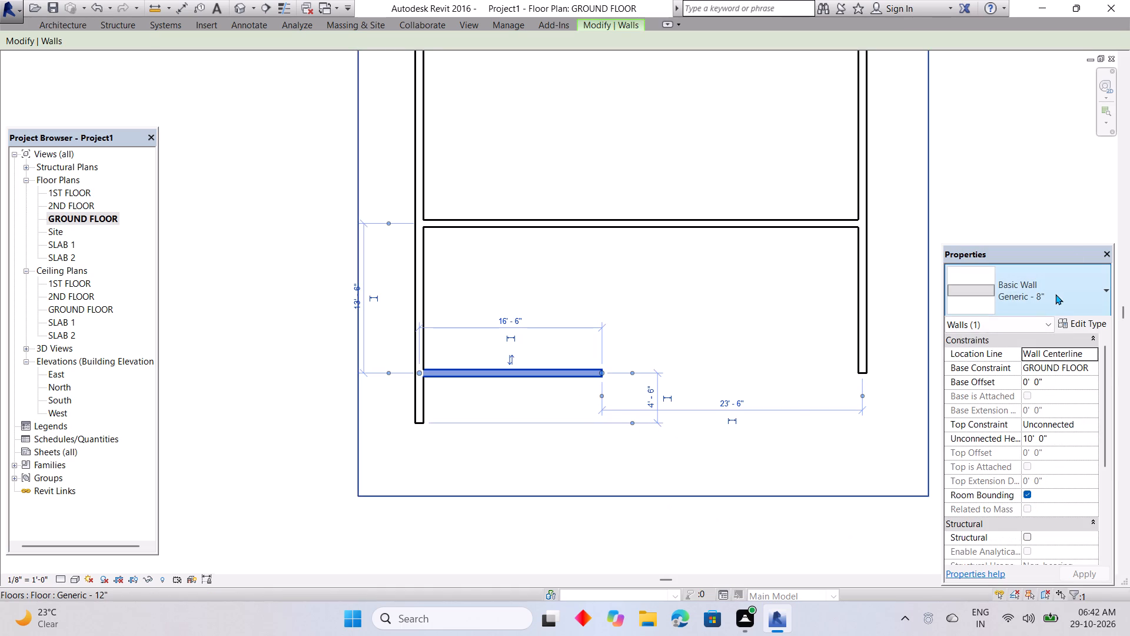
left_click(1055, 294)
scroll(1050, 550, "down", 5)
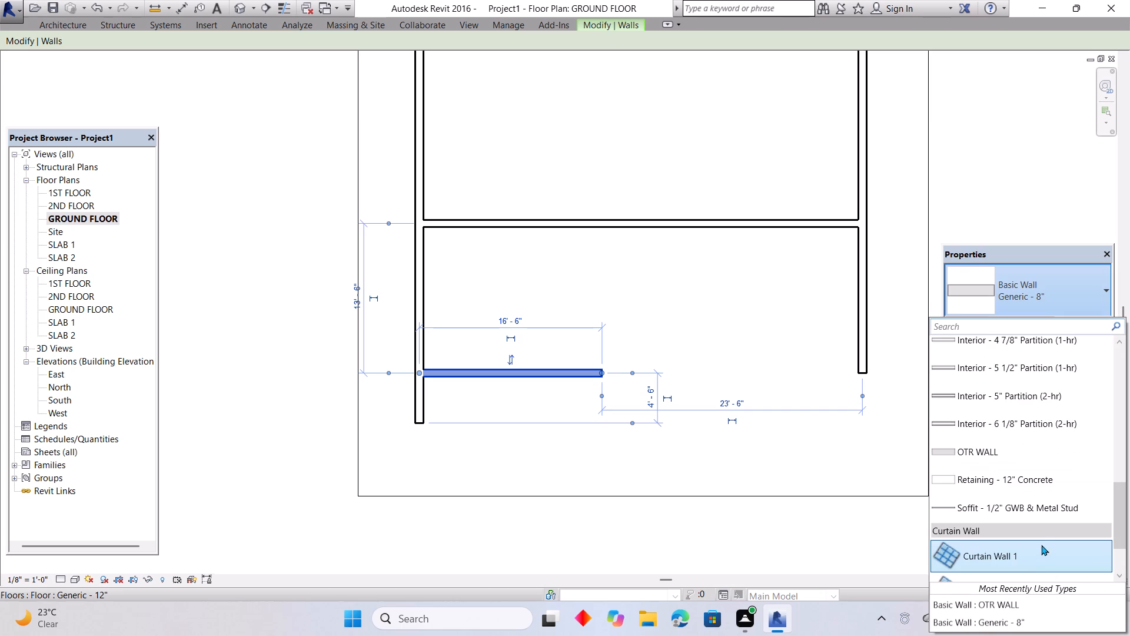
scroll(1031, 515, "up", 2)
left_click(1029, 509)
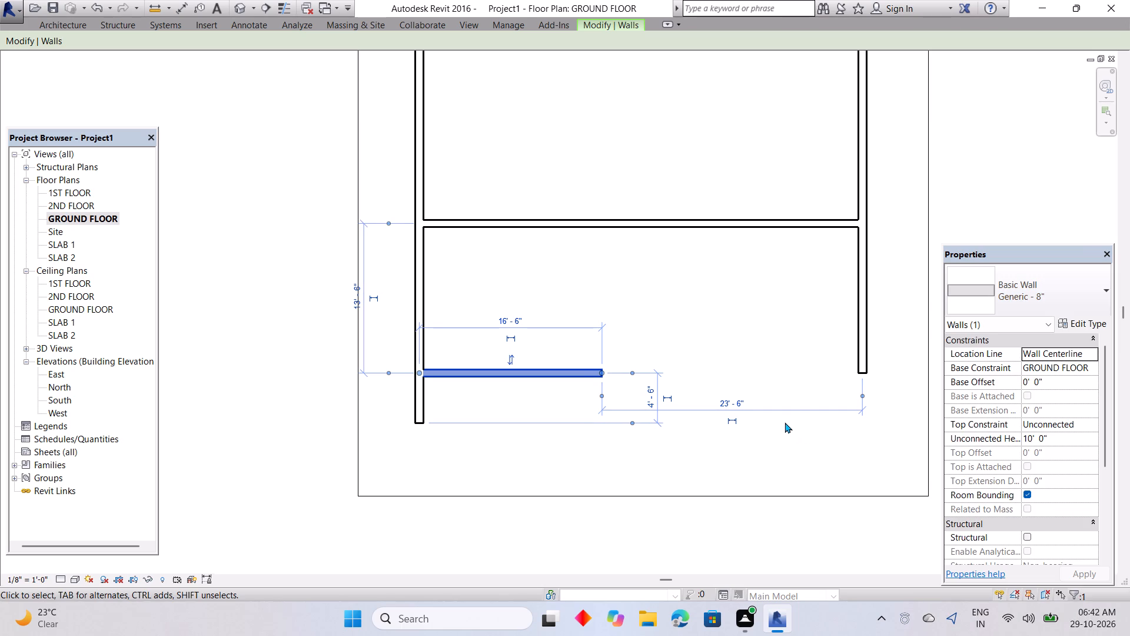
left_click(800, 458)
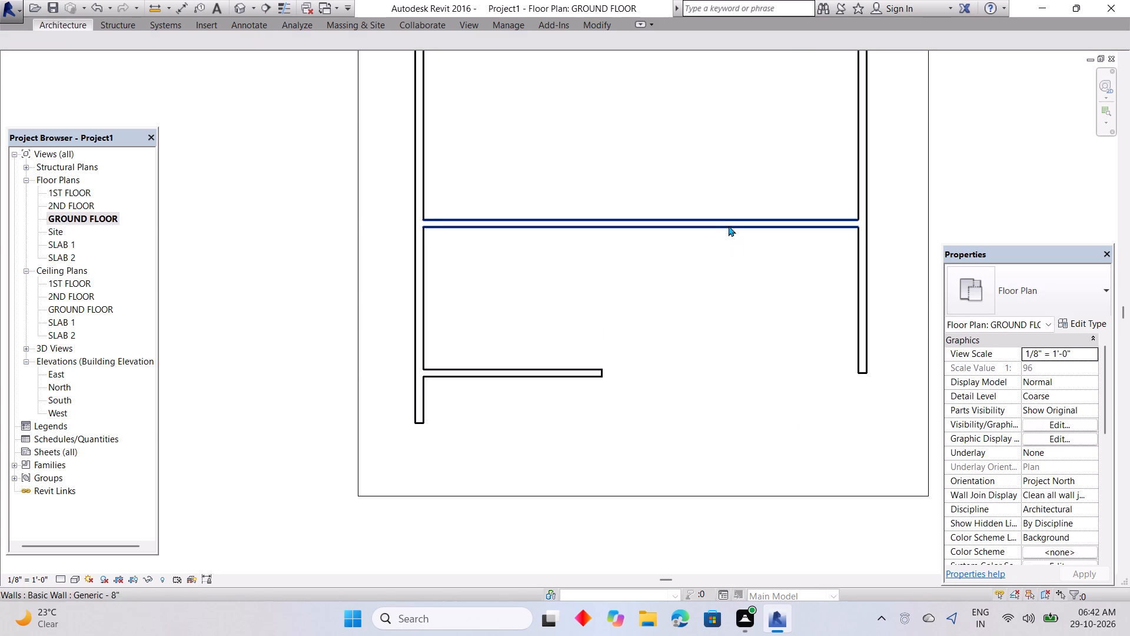
Change the ground floor's full-width cross wall behind the front wall to the OTR WALL type.
left_click(728, 226)
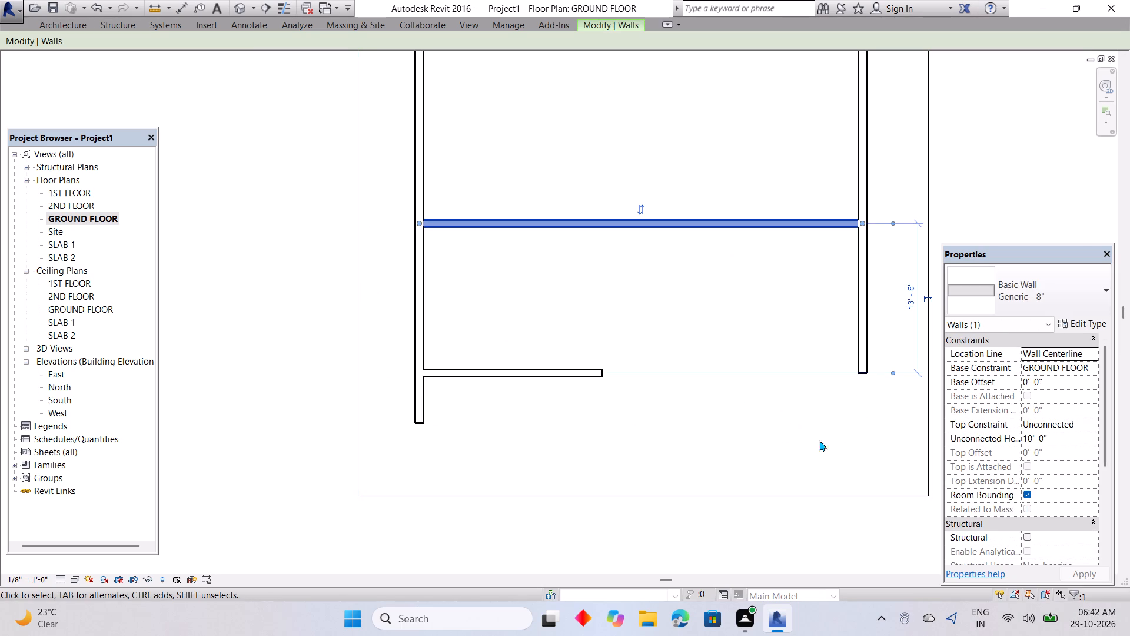
left_click(1038, 284)
scroll(1029, 443, "down", 6)
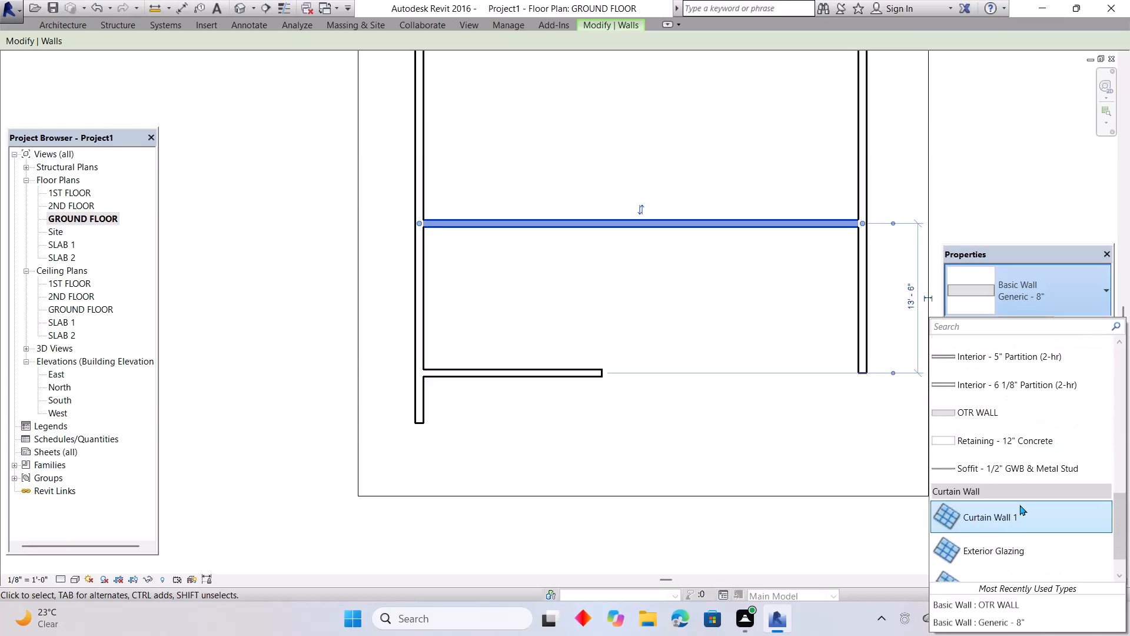
left_click(1019, 411)
left_click(768, 465)
key("Escape")
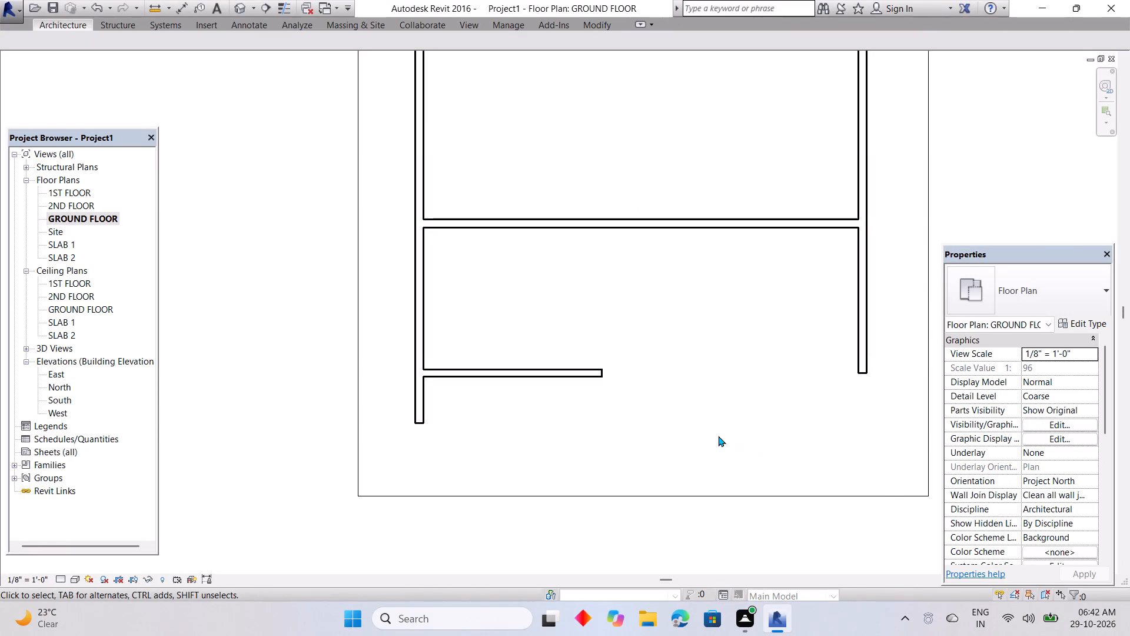
middle_click_drag(700, 430, 700, 387)
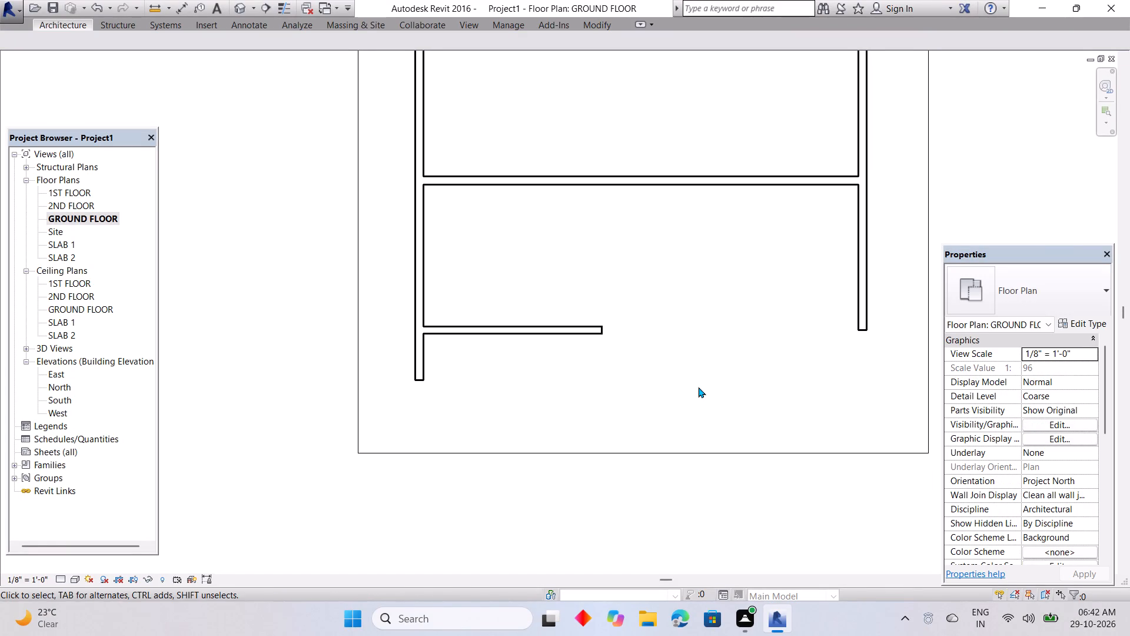
On the 1ST FLOOR plan, change the full-width cross wall and the short front wall to the OTR WALL type.
double_click(89, 191)
left_click(666, 132)
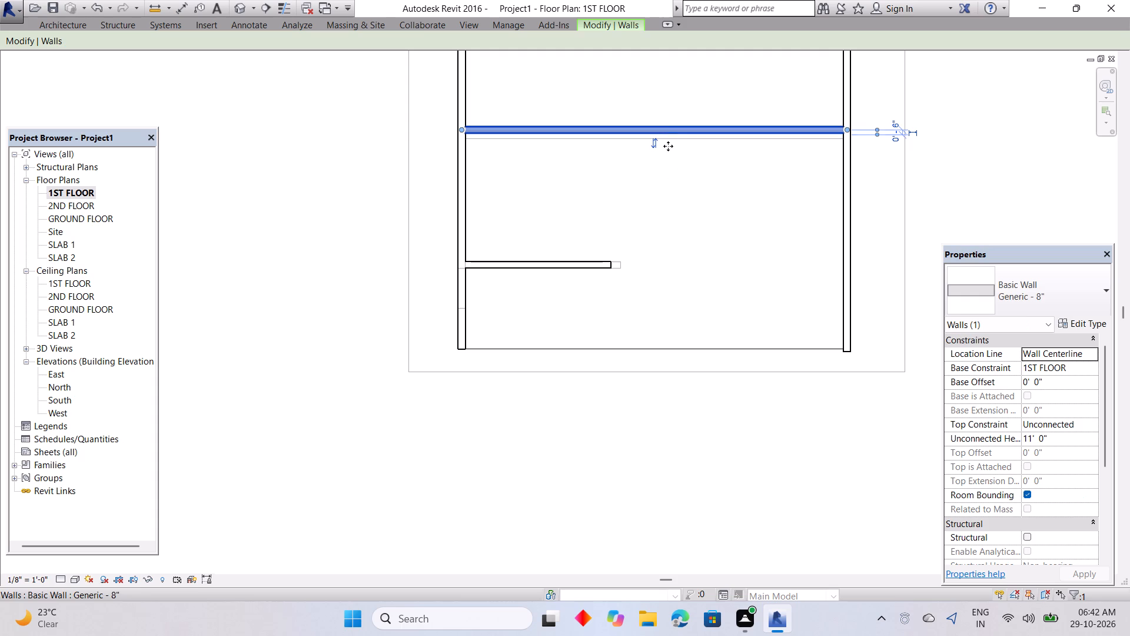
left_click(570, 263, "ctrl")
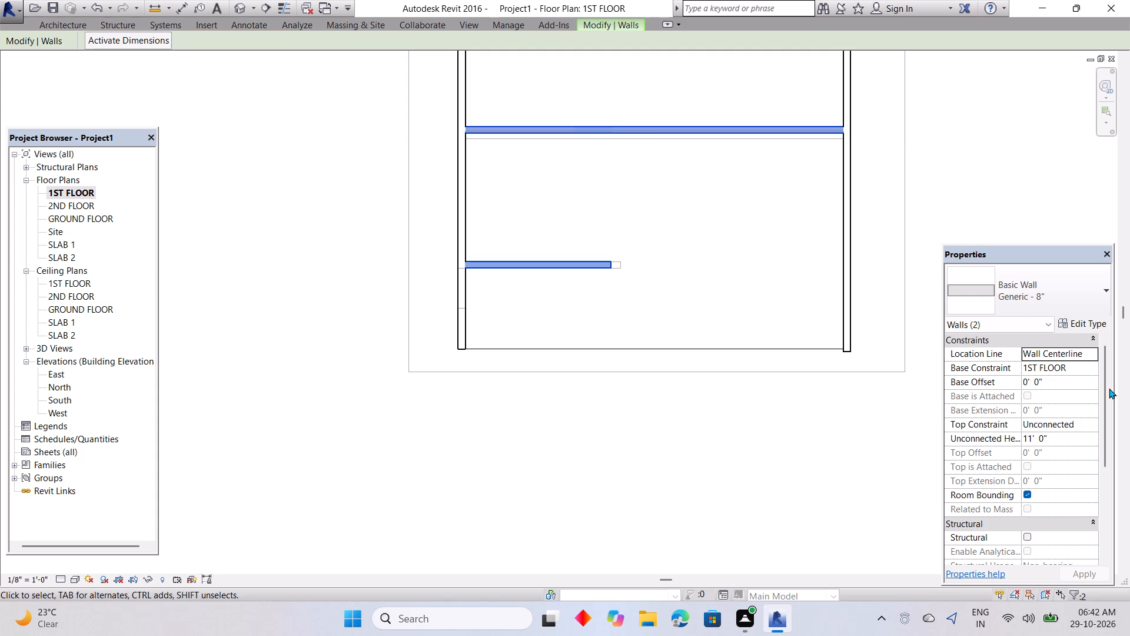
left_click(1056, 310)
scroll(1055, 579, "down", 3)
left_click(1025, 522)
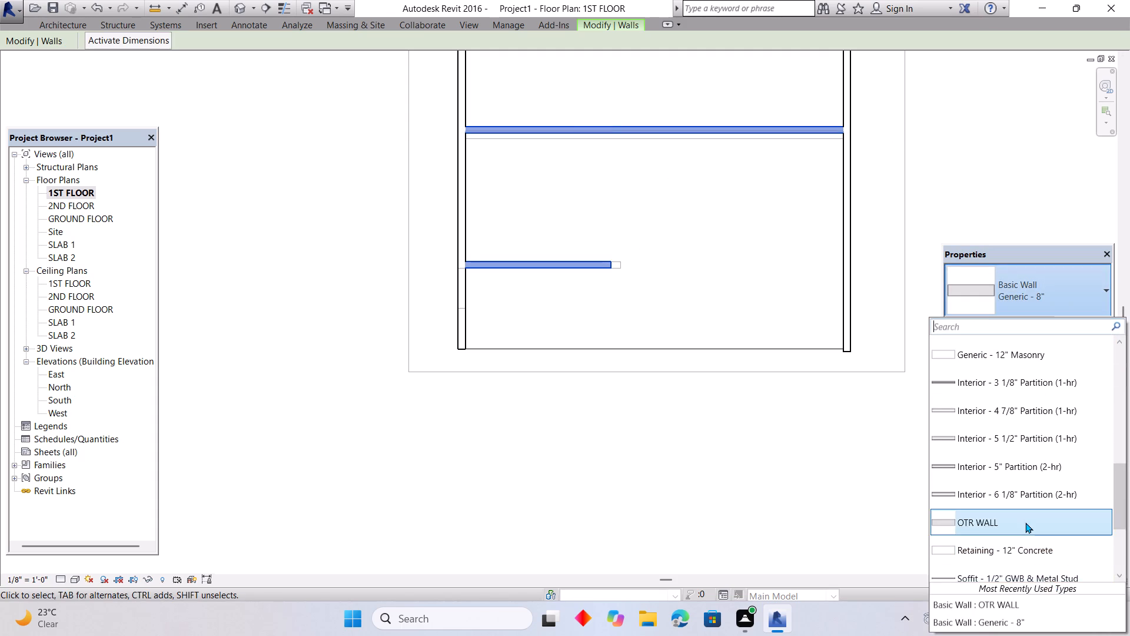
left_click(786, 511)
Shorten the first floor's east wall extension to about 8'-9" so it ends flush with the slab's front edge.
left_click(840, 312)
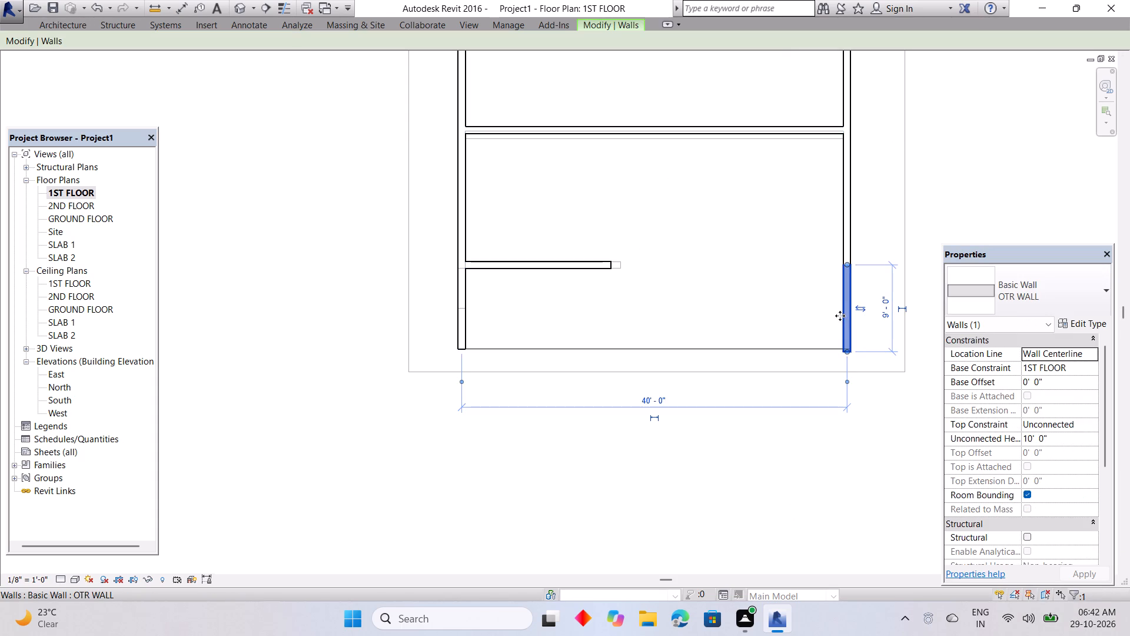
key("Escape")
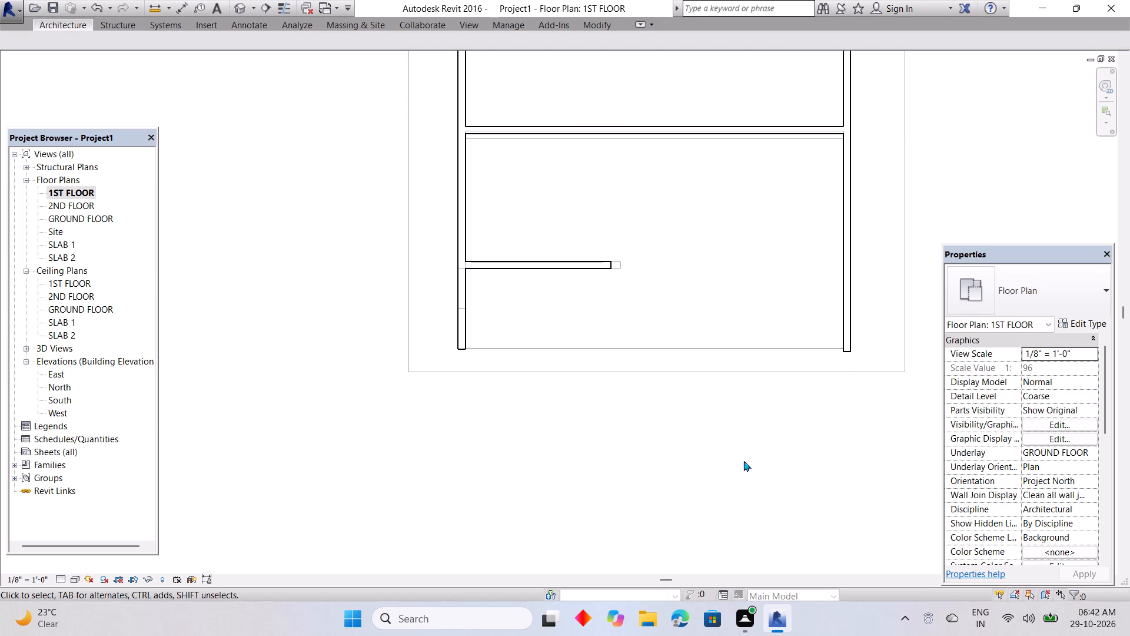
left_click(846, 346)
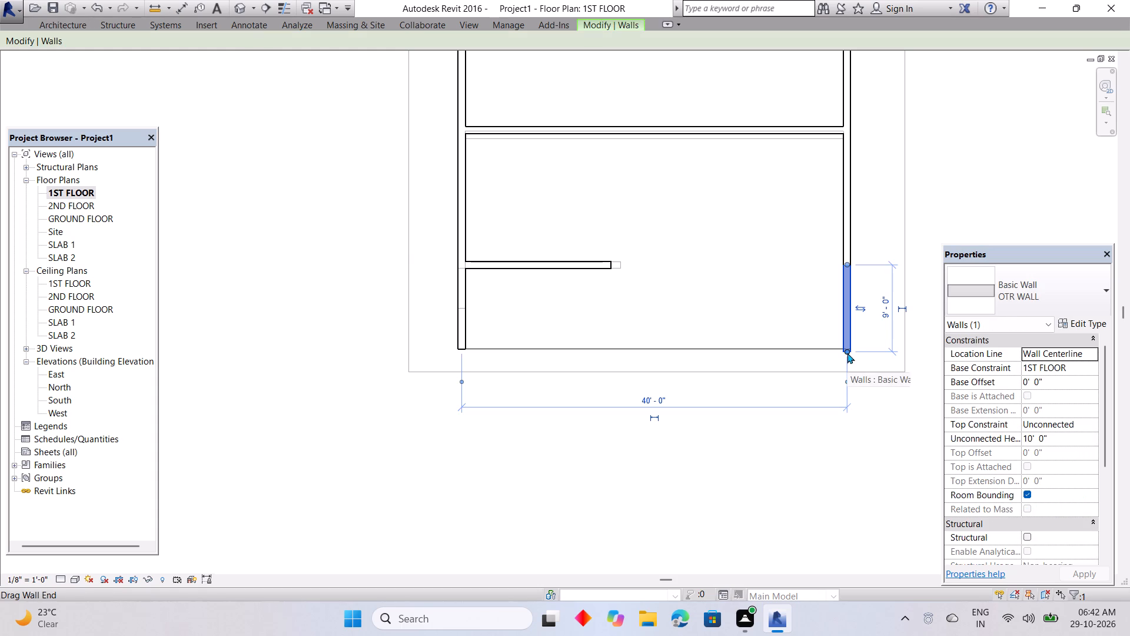
left_click(845, 349)
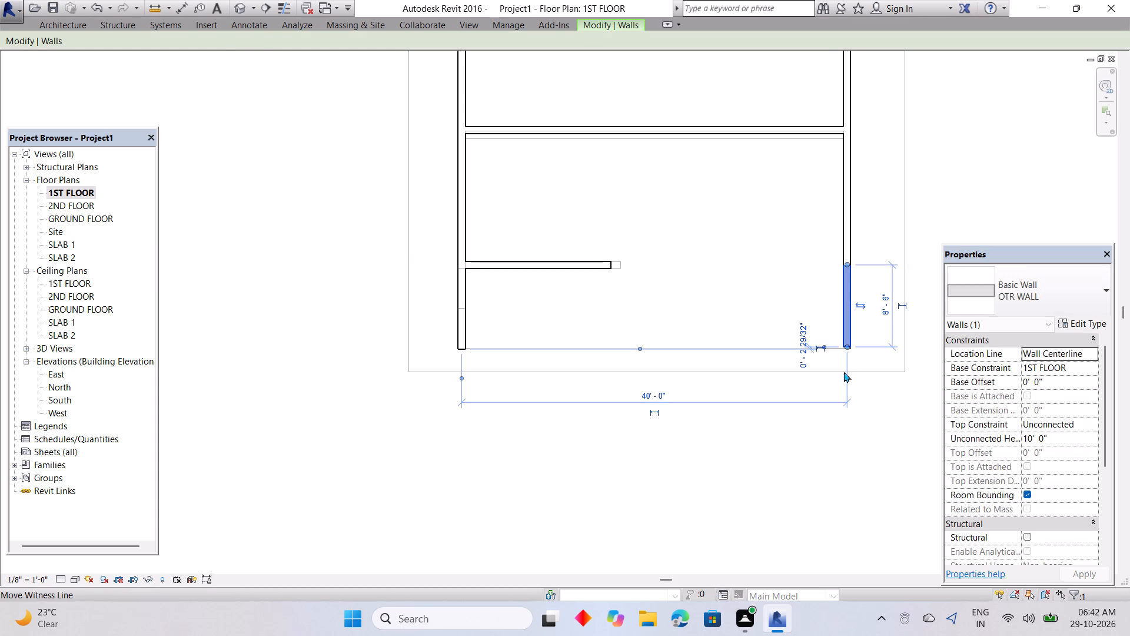
scroll(853, 365, "up", 7)
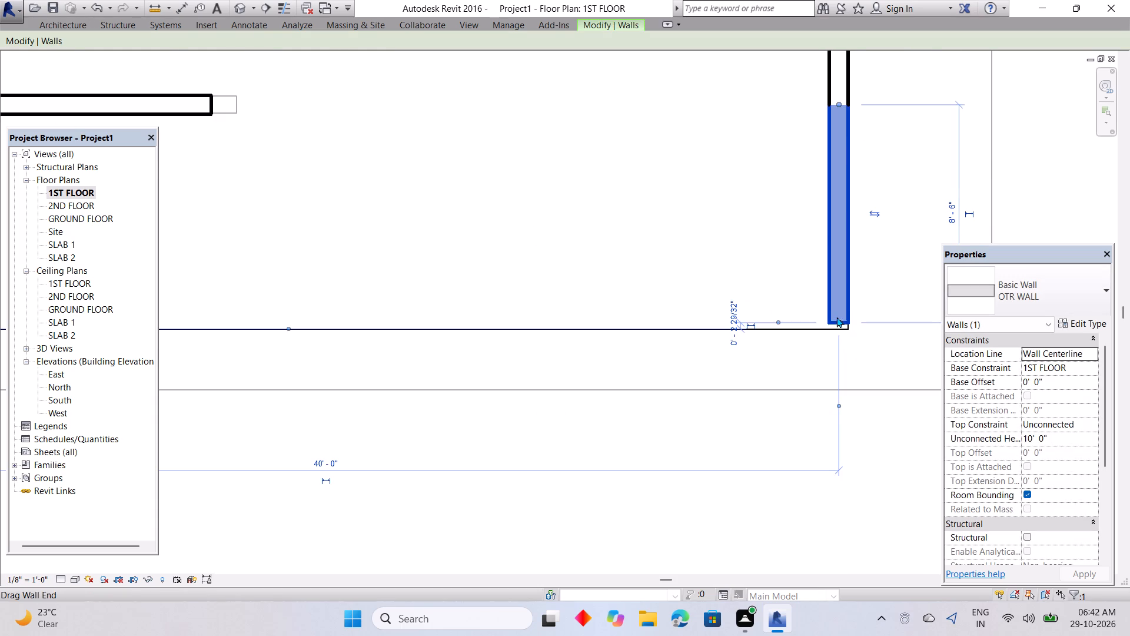
left_click_drag(836, 316, 841, 330)
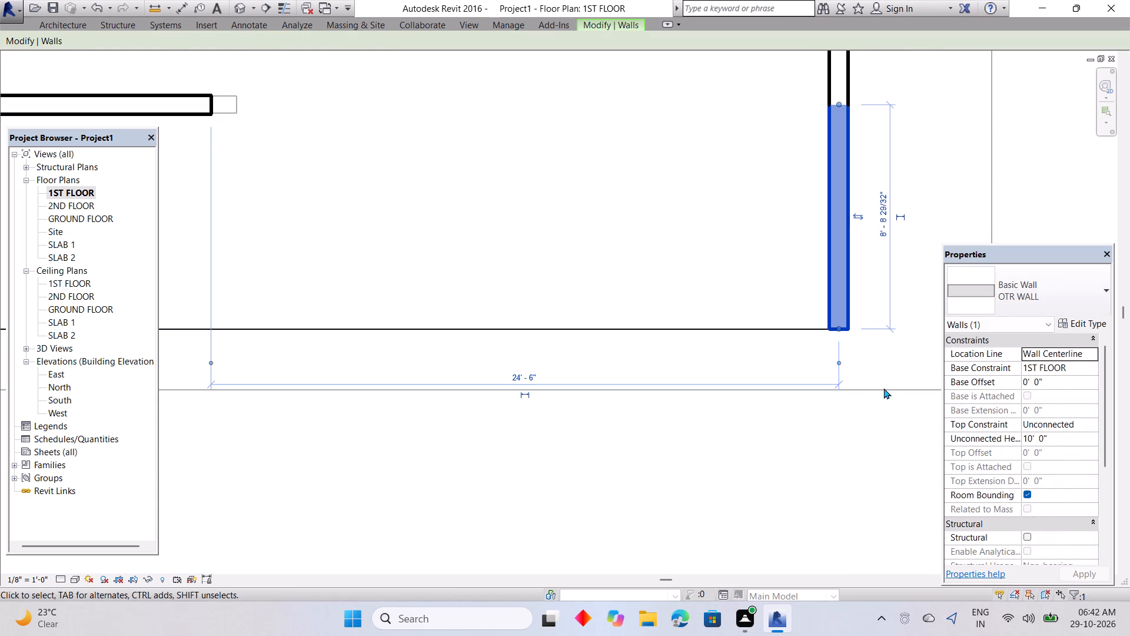
key("Escape")
middle_click_drag(807, 442, 952, 422, "shift")
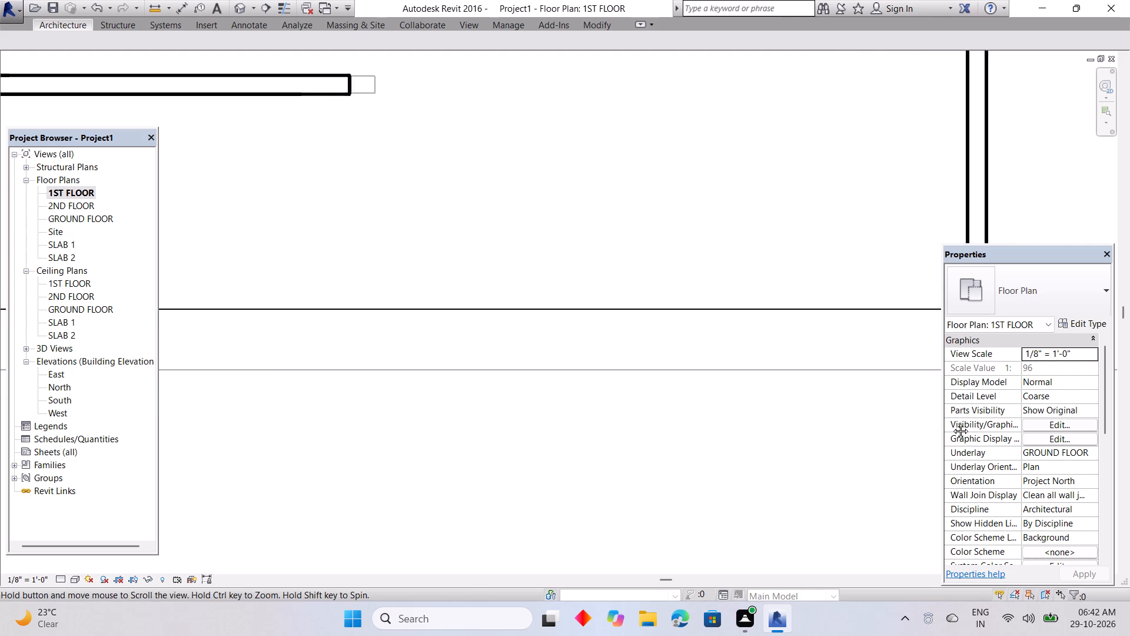
middle_click_drag(952, 422, 1128, 423, "shift")
scroll(438, 441, "down", 4)
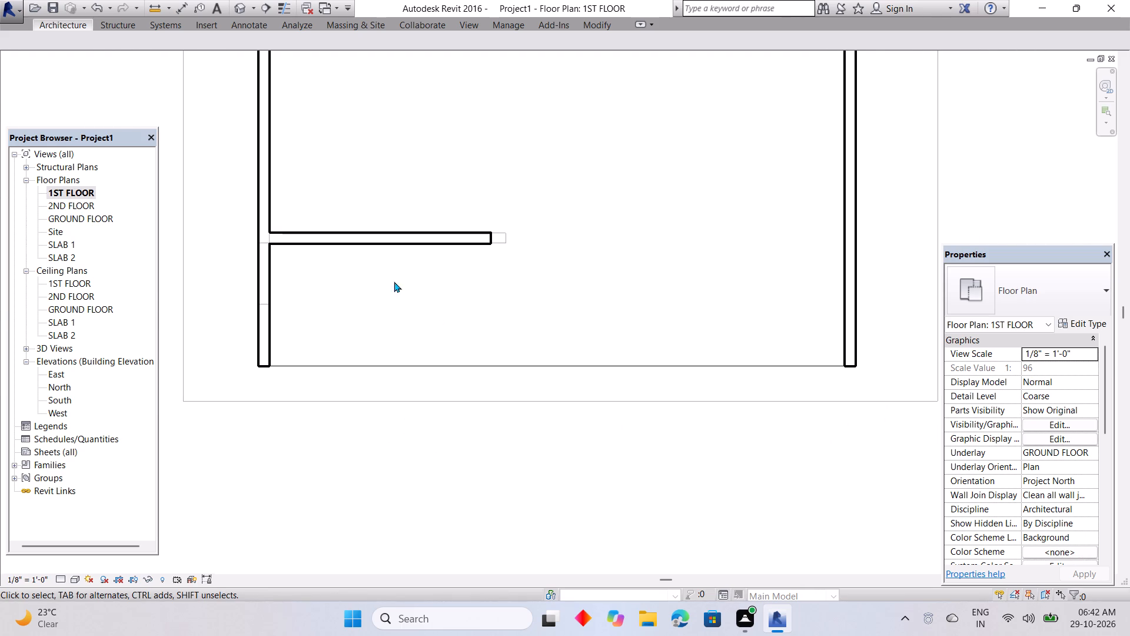
Examine the building's recessed fronts and extended side walls in 3D from the front, above and both sides.
left_click(238, 3)
middle_click_drag(782, 344, 653, 369, "shift")
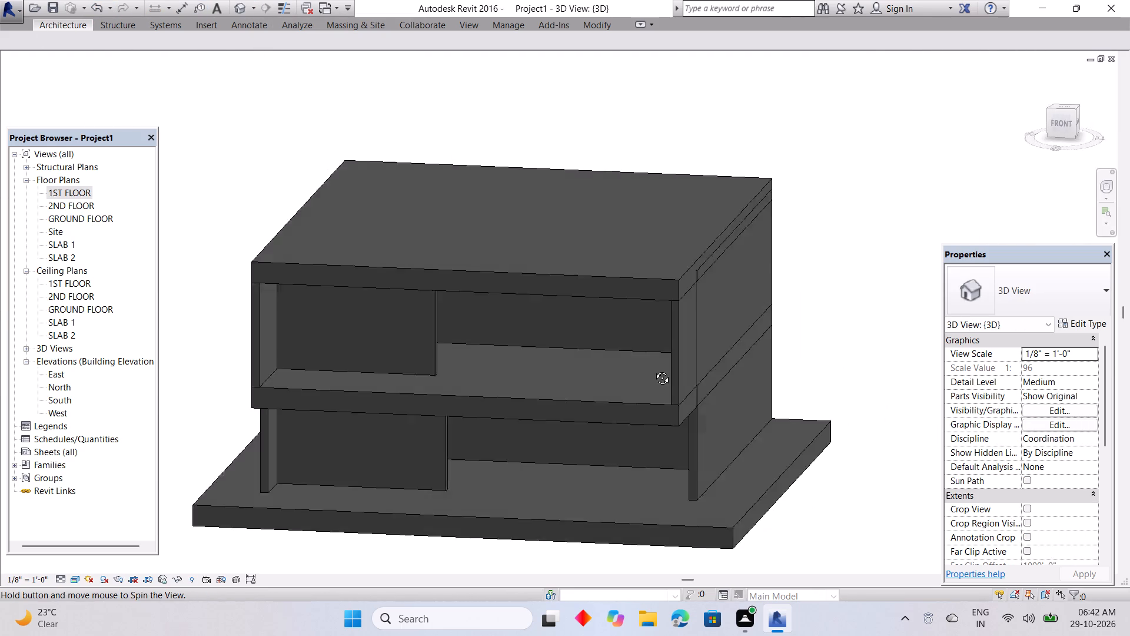
middle_click_drag(653, 369, 707, 367, "shift")
middle_click_drag(737, 396, 712, 294, "shift")
middle_click_drag(723, 359, 757, 425)
middle_click_drag(760, 429, 782, 455, "shift")
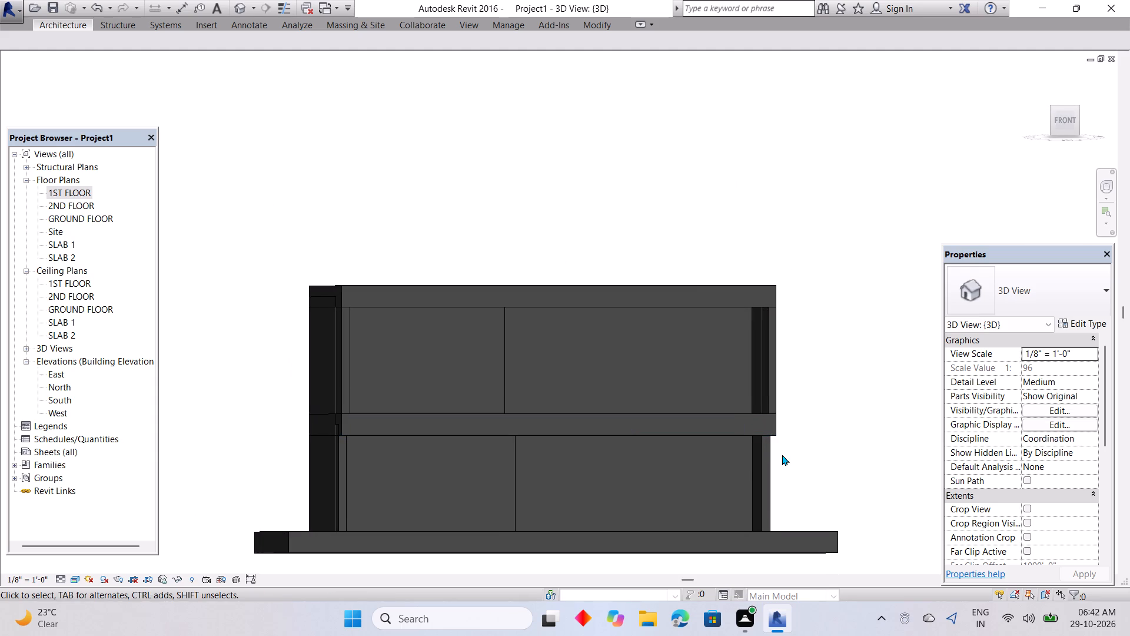
middle_click_drag(730, 464, 706, 472, "shift")
scroll(706, 472, "down", 4)
middle_click(659, 491, "shift")
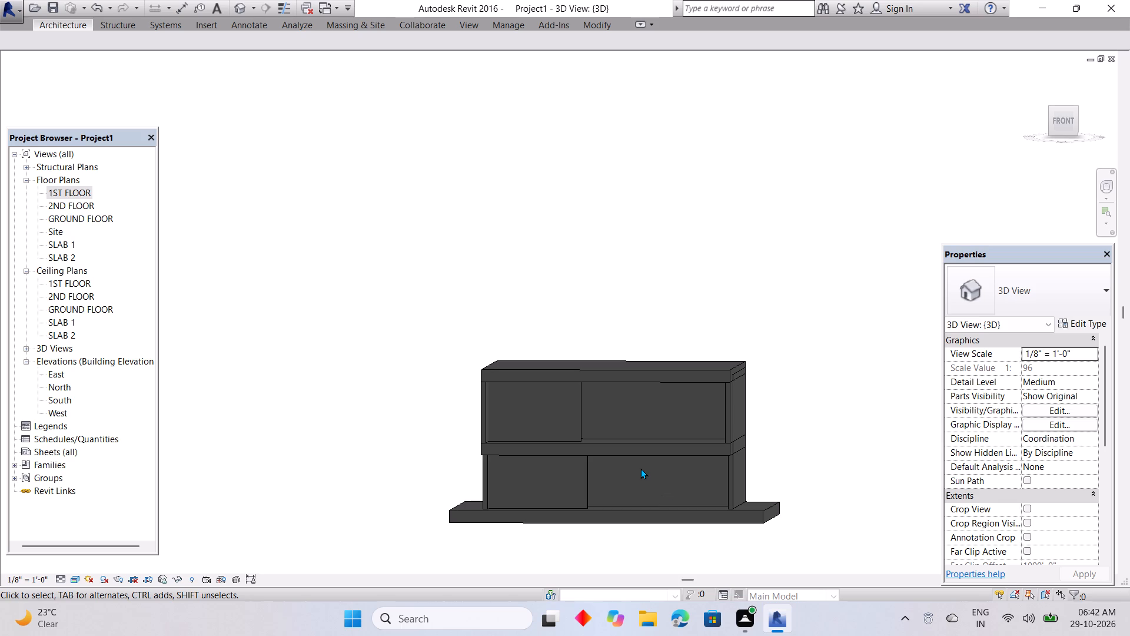
middle_click_drag(640, 464, 642, 479)
middle_click_drag(642, 479, 649, 510, "shift")
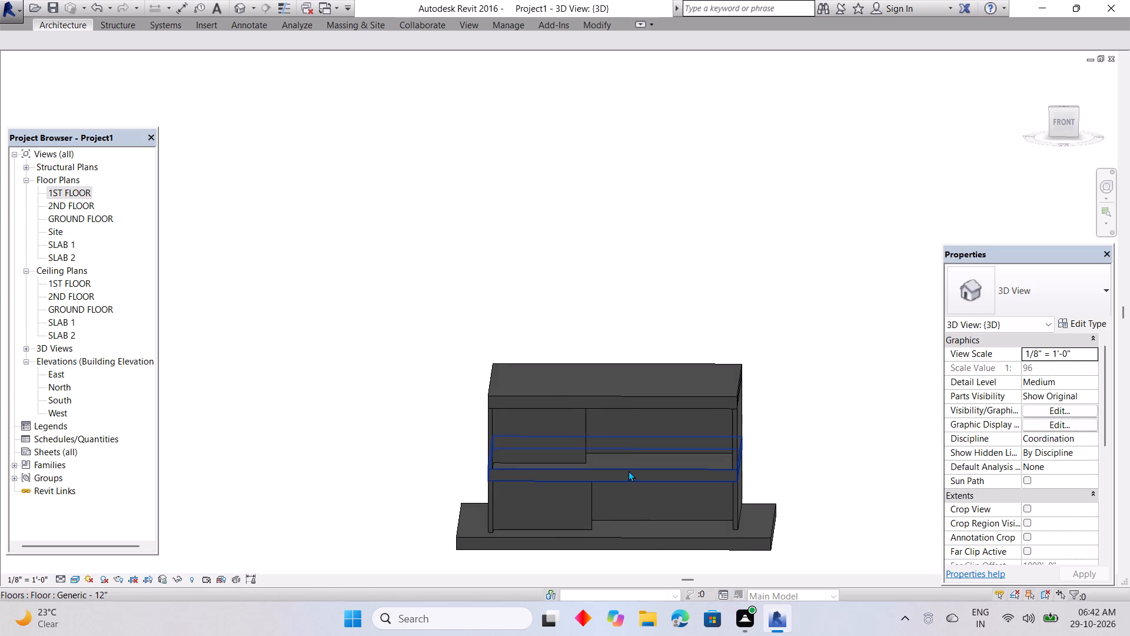
scroll(626, 469, "down", 2)
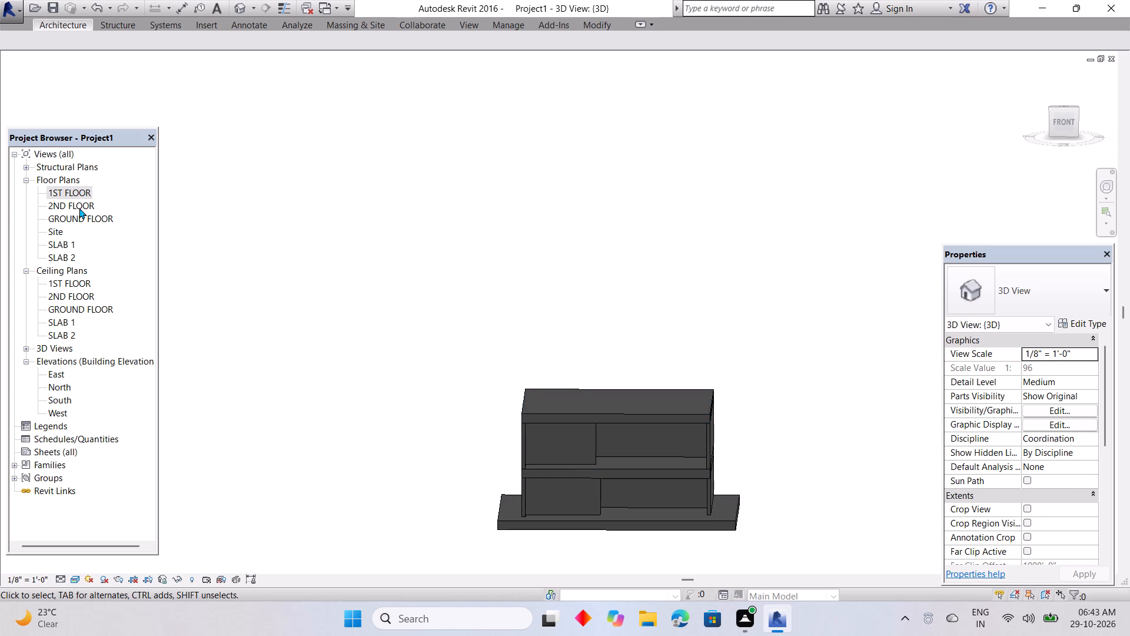
In the East elevation, add a level offset 3' above the SLAB 2 level by picking its line.
double_click(78, 207)
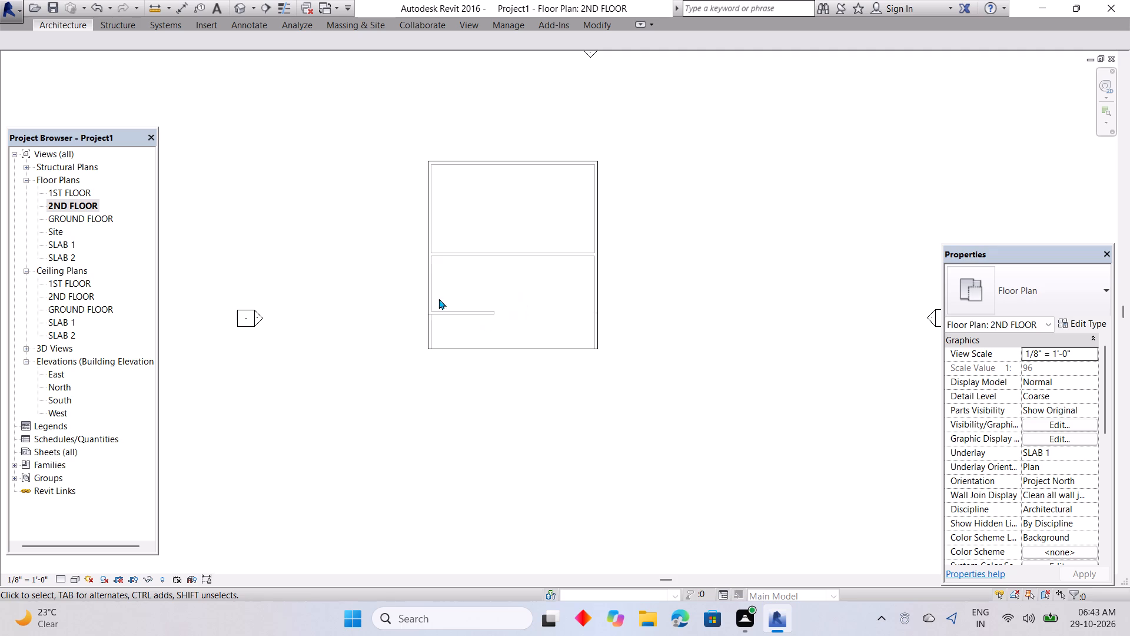
double_click(54, 375)
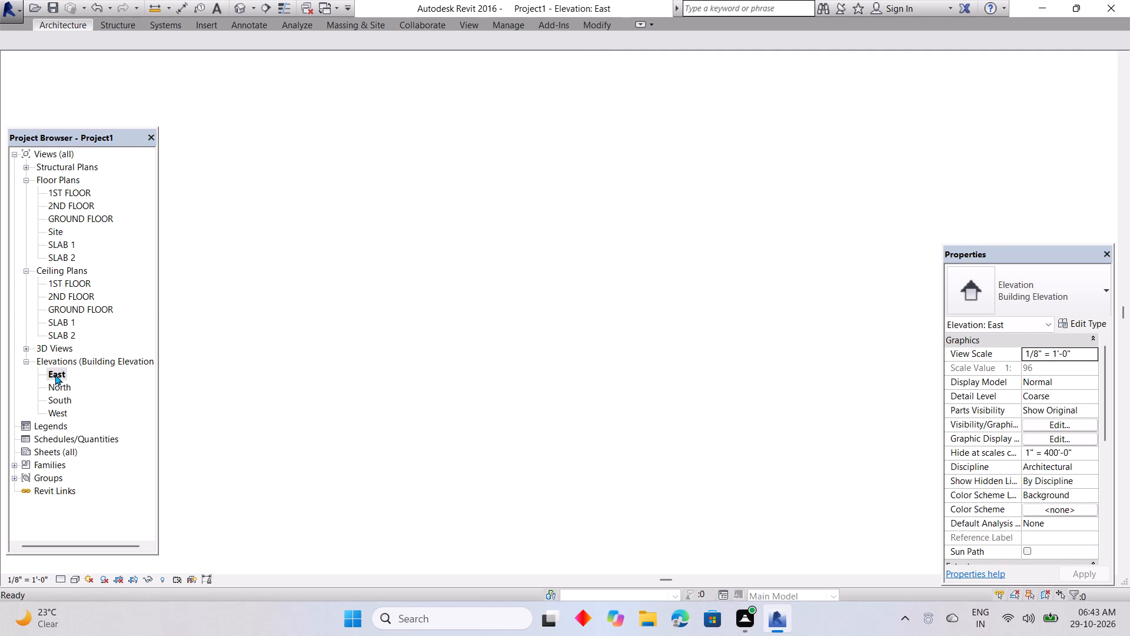
scroll(507, 338, "down", 4)
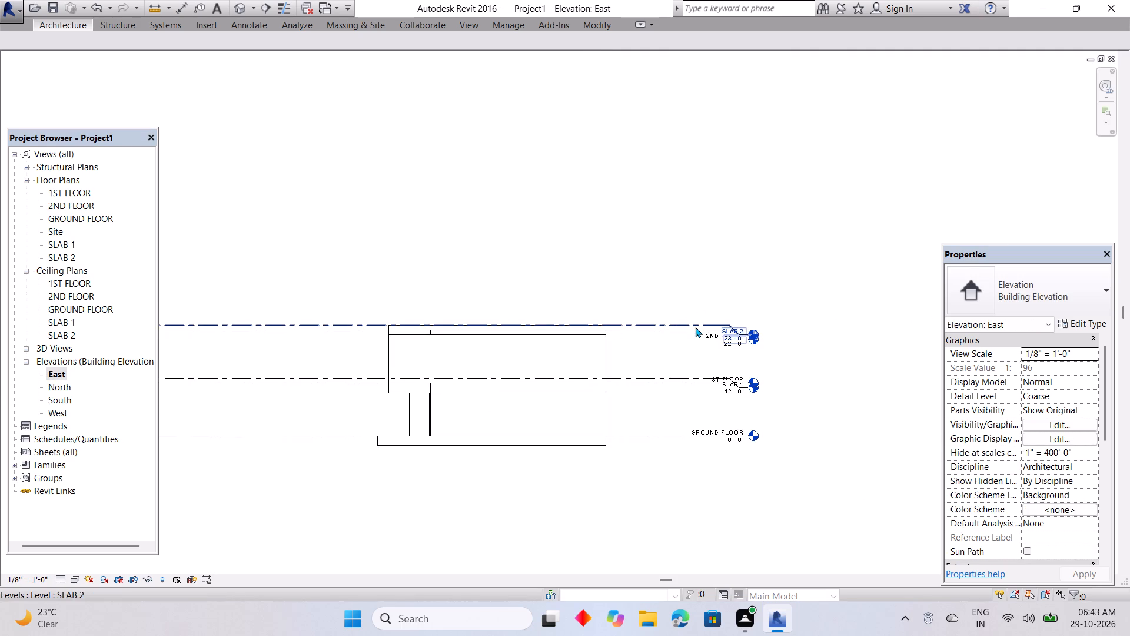
scroll(696, 335, "up", 1)
middle_click_drag(697, 336, 759, 372)
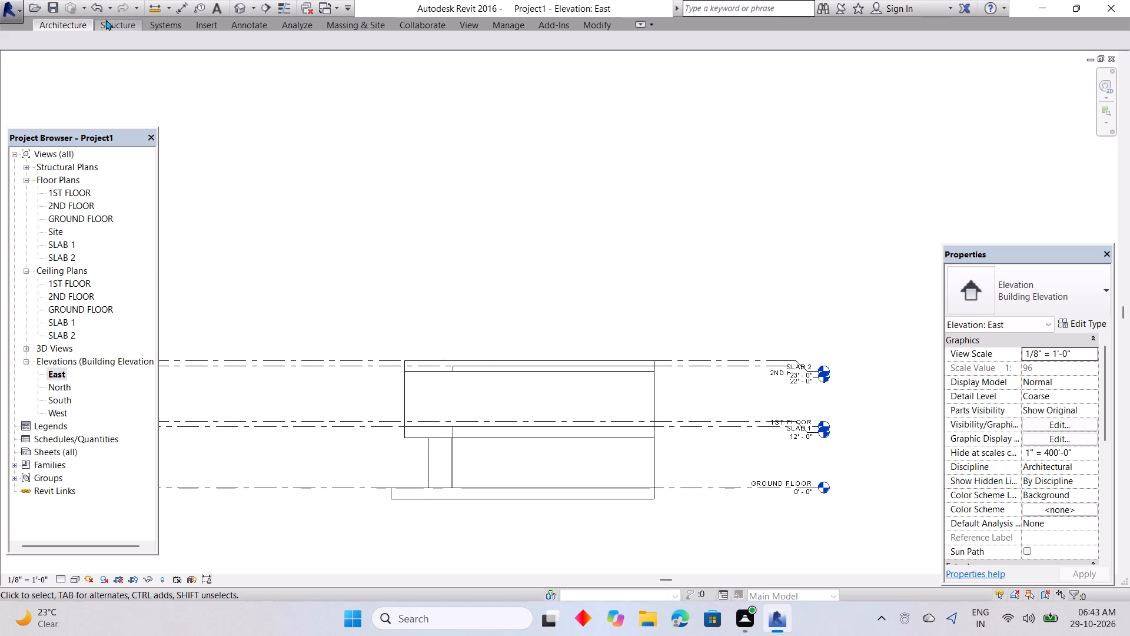
left_click(81, 25)
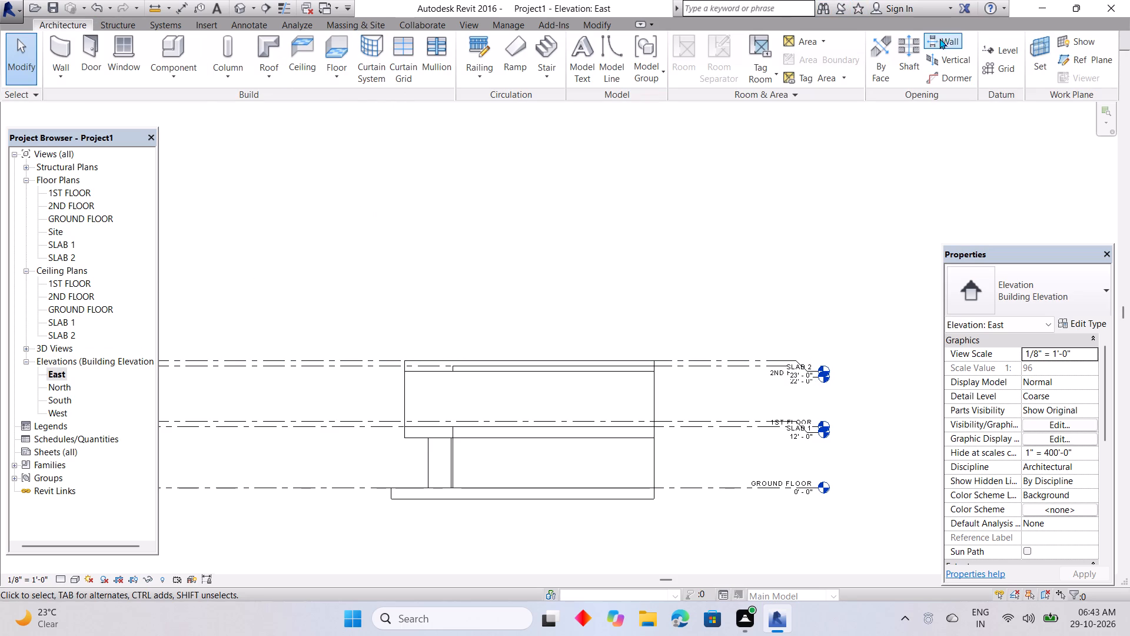
left_click(1004, 46)
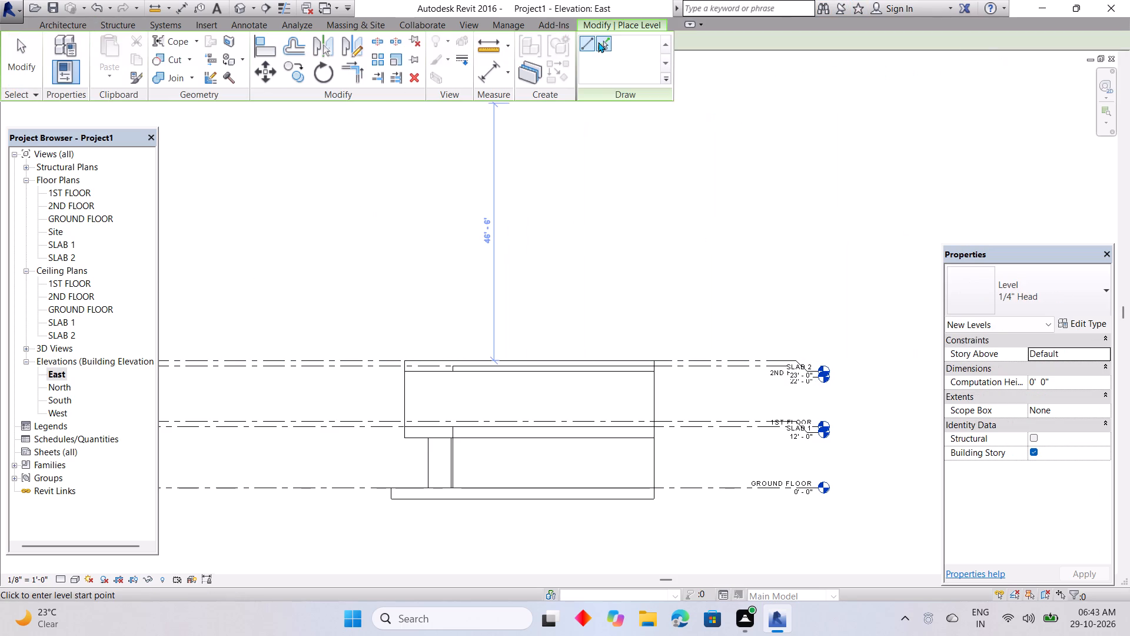
left_click(600, 38)
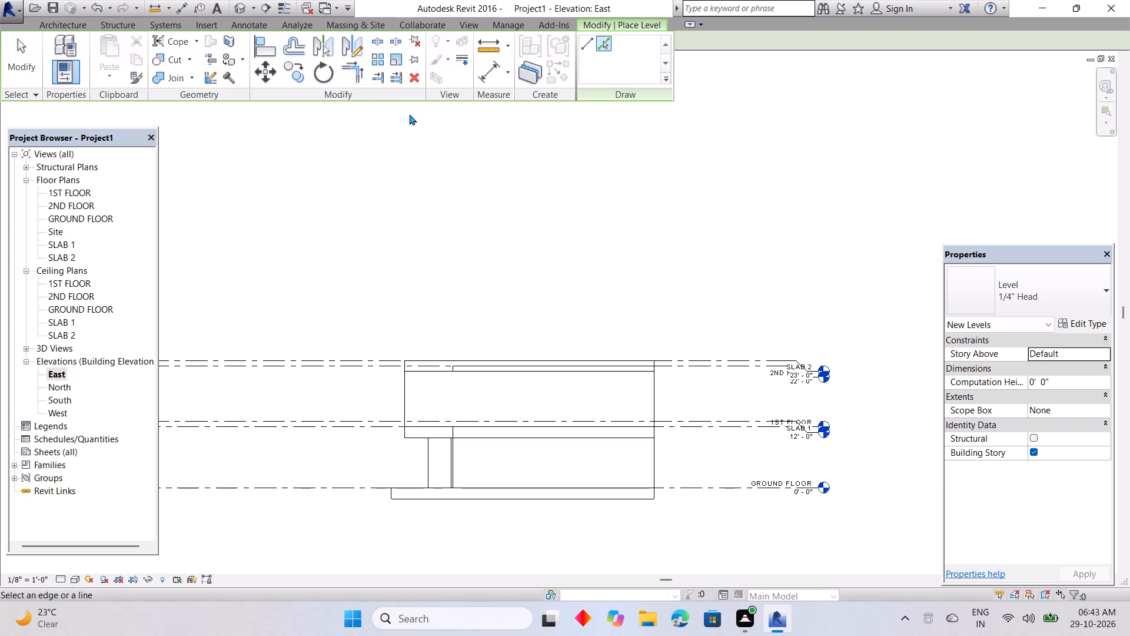
left_click(600, 42)
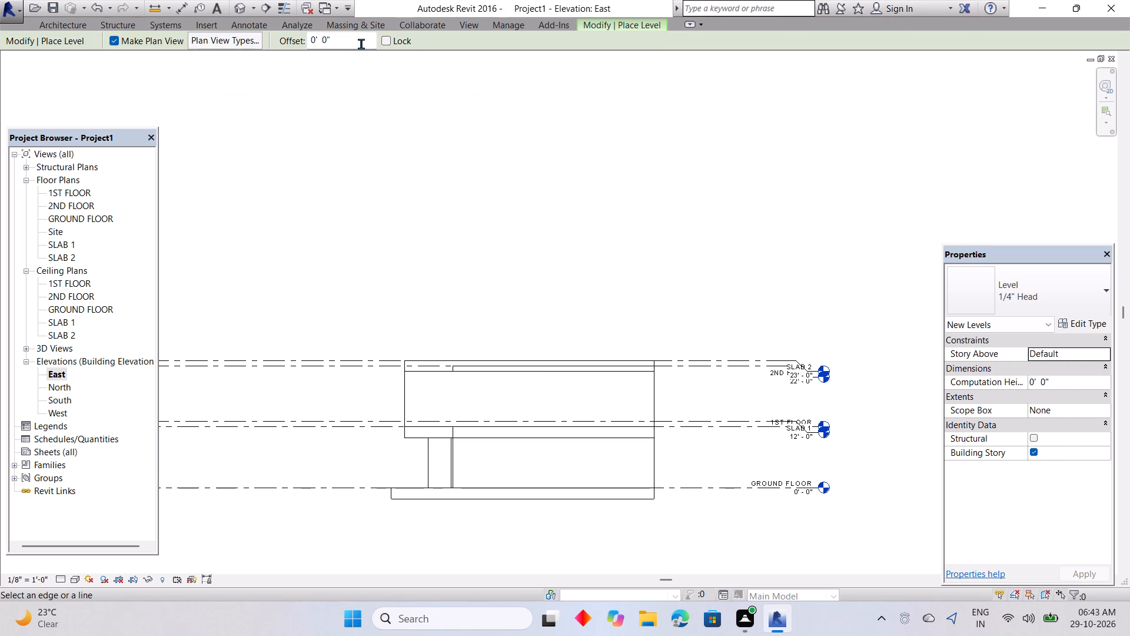
left_click_drag(351, 44, 300, 43)
key("BackSpace")
key("3")
key("apostrophe")
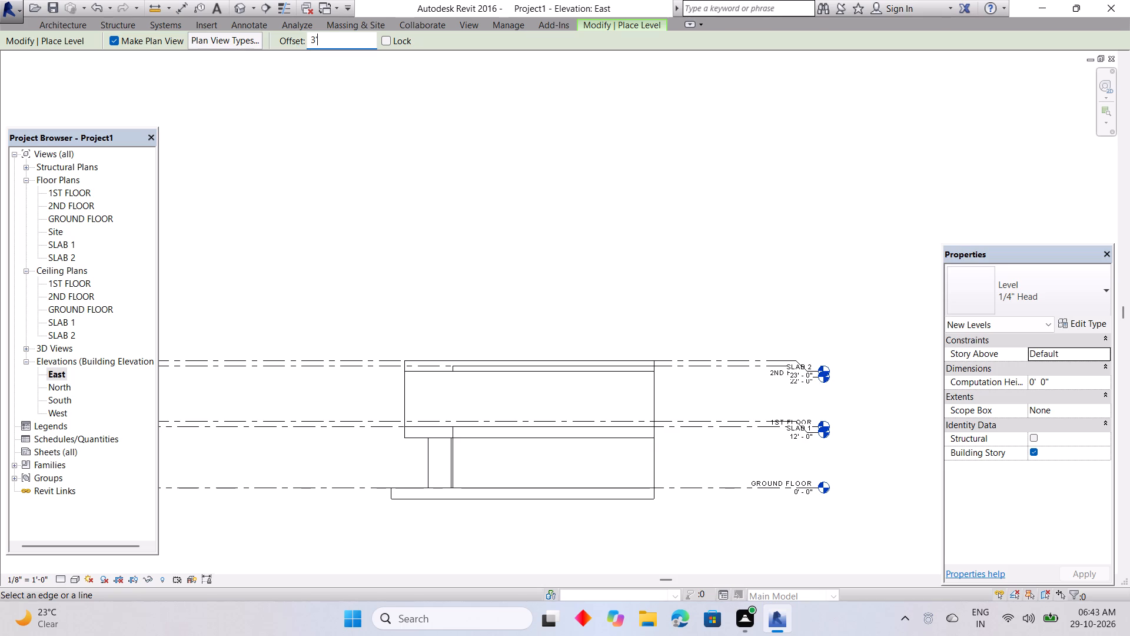
key("Return")
left_click(729, 355)
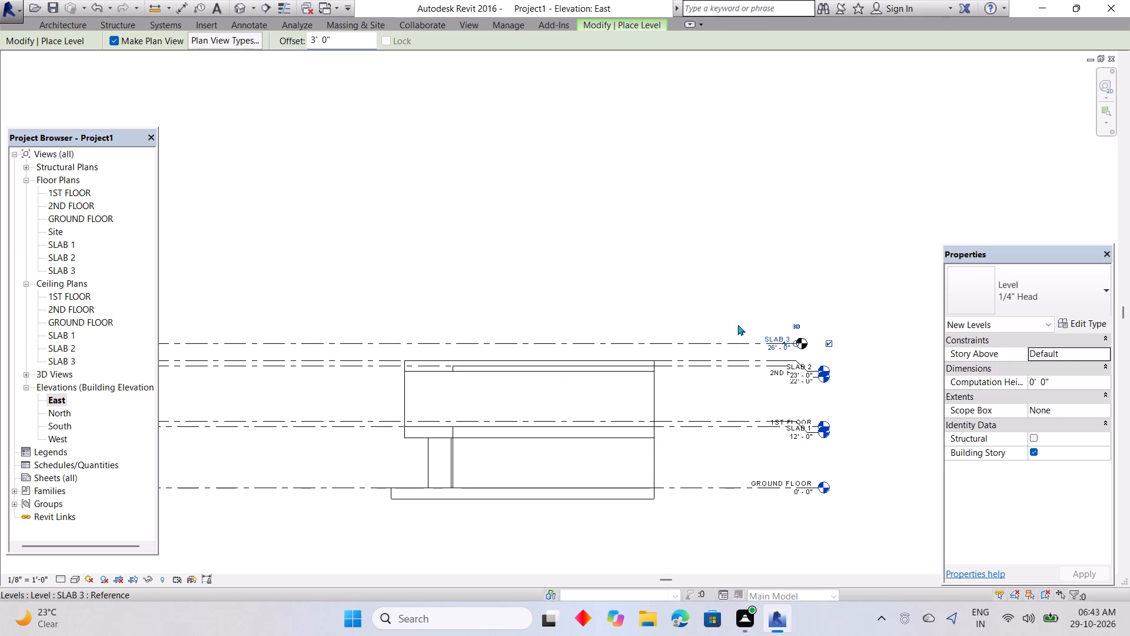
key("Escape")
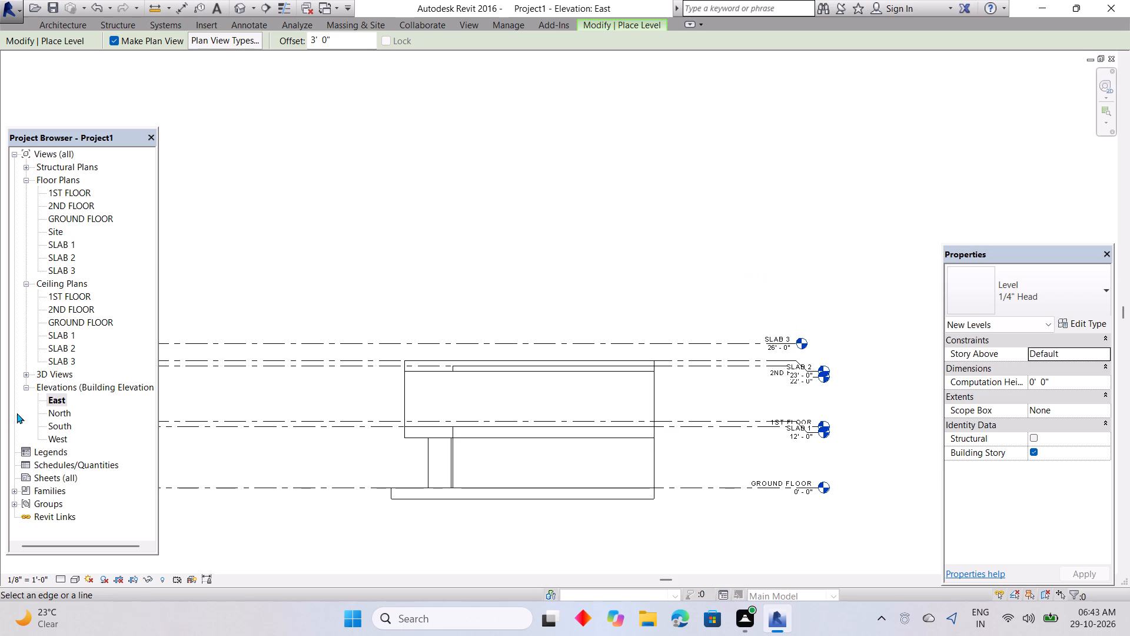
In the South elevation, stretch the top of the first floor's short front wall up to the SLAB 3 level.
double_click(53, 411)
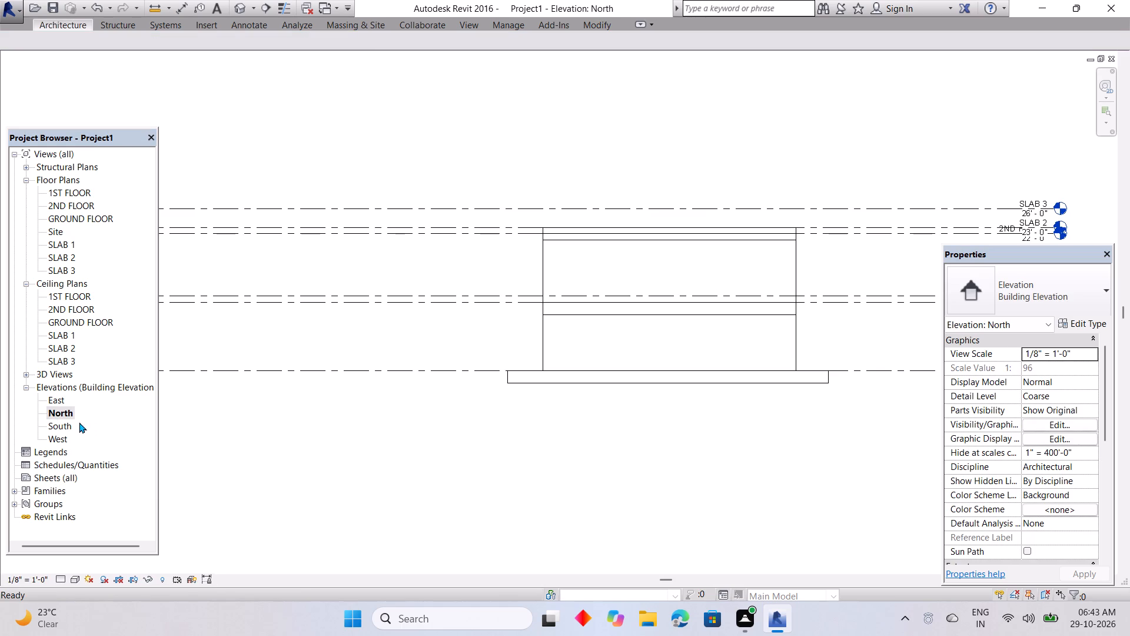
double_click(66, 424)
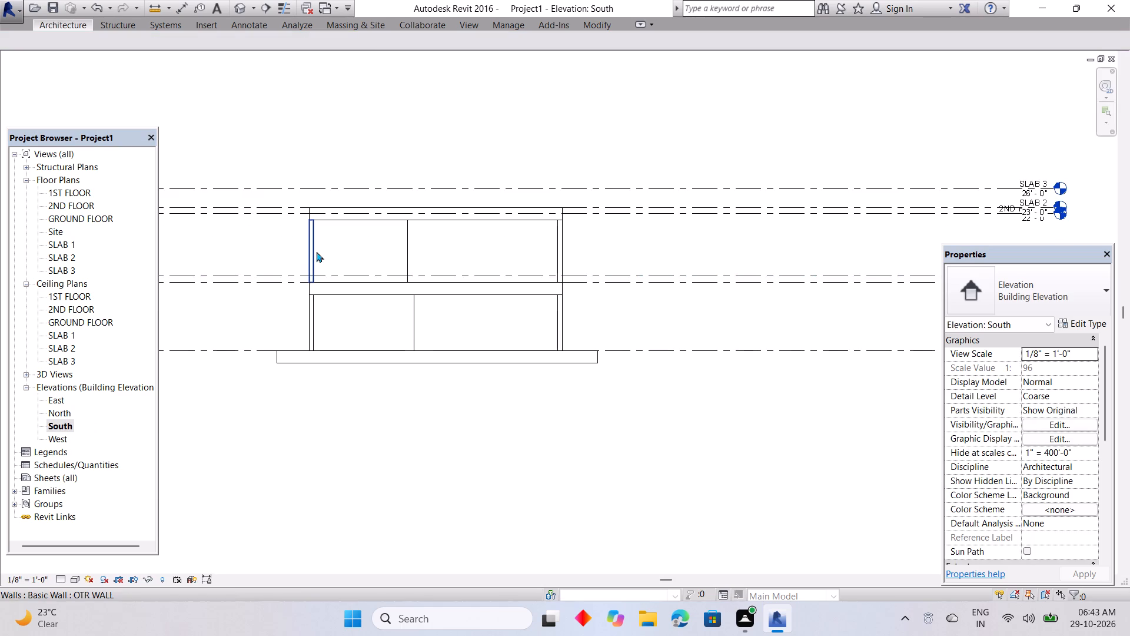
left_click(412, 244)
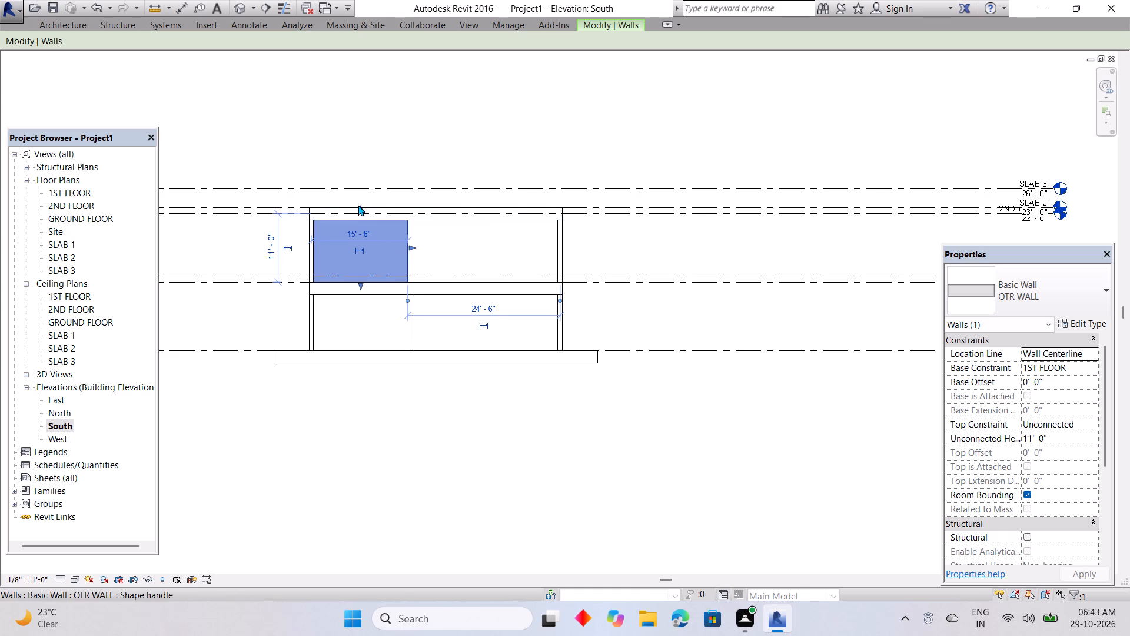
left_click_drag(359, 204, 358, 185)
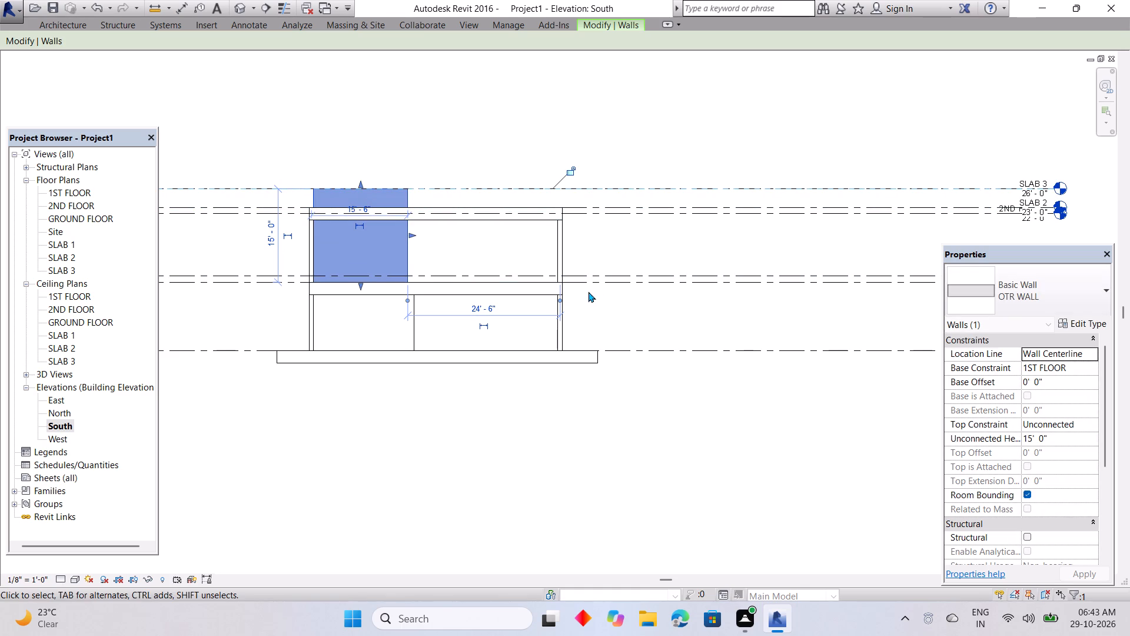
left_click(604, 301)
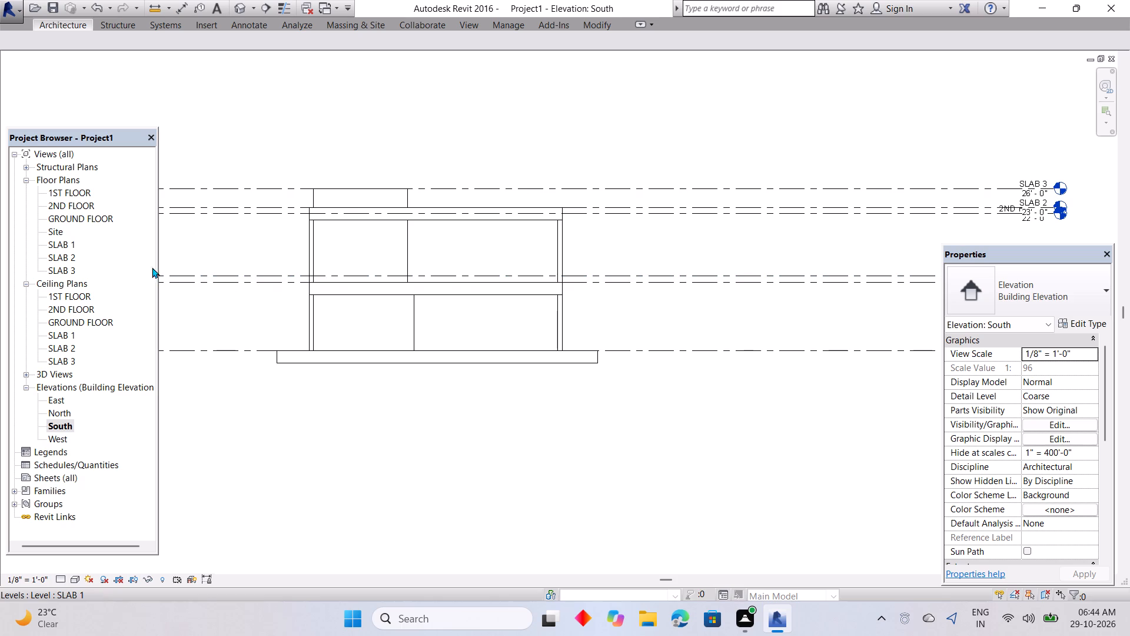
Examine the raised short front wall against the levels, on the SLAB 3 and 1ST FLOOR plans, and in 3D from several sides.
scroll(208, 251, "down", 2)
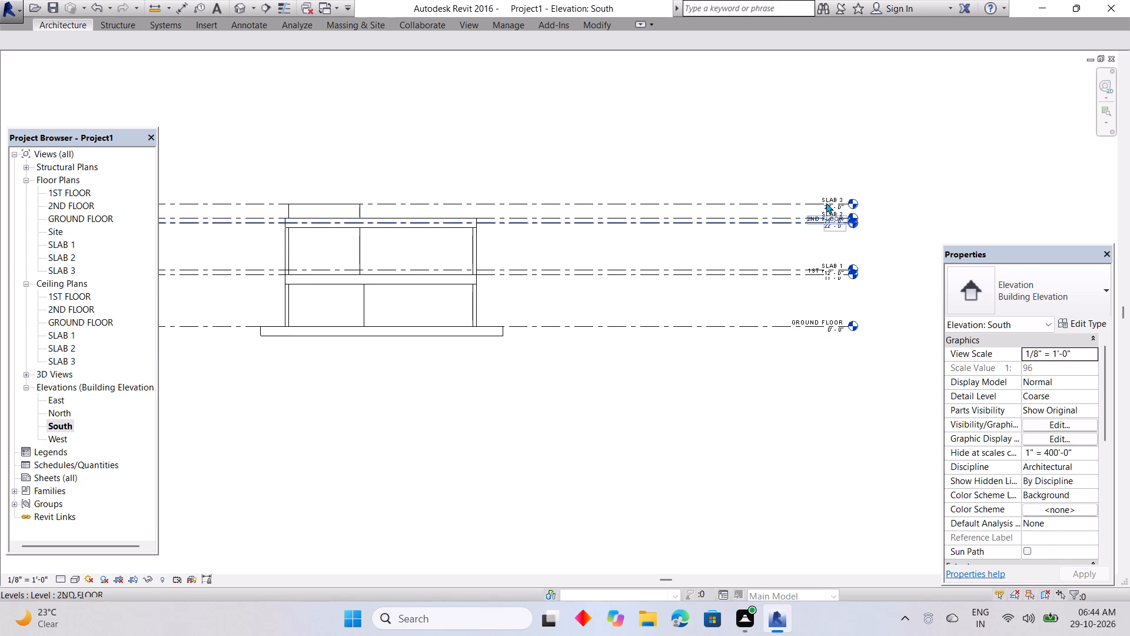
scroll(833, 210, "up", 6)
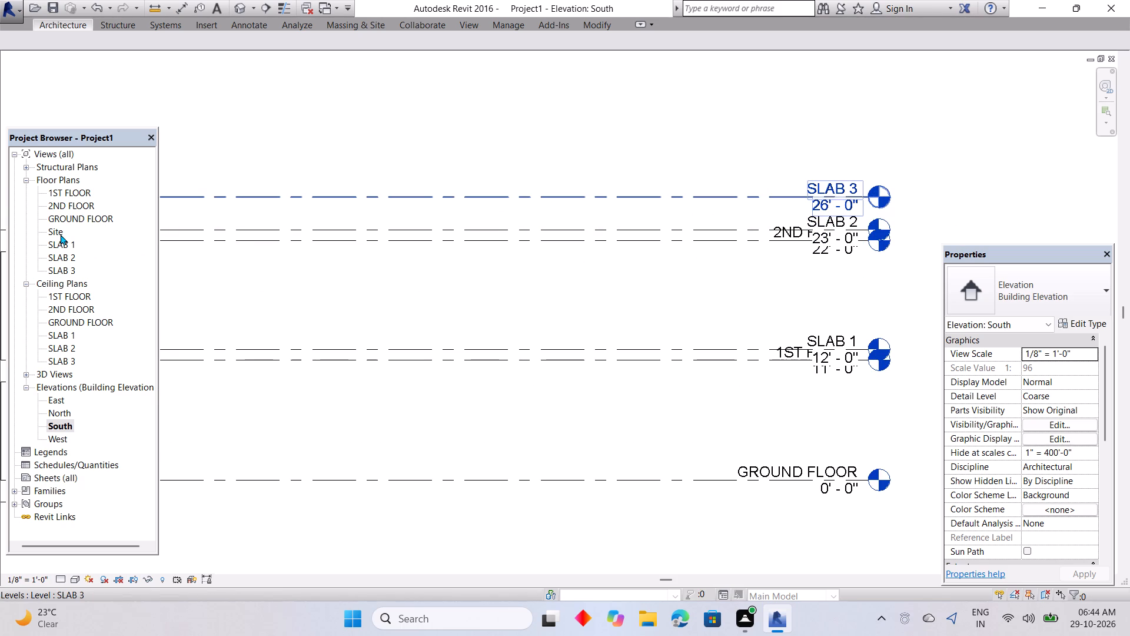
double_click(67, 267)
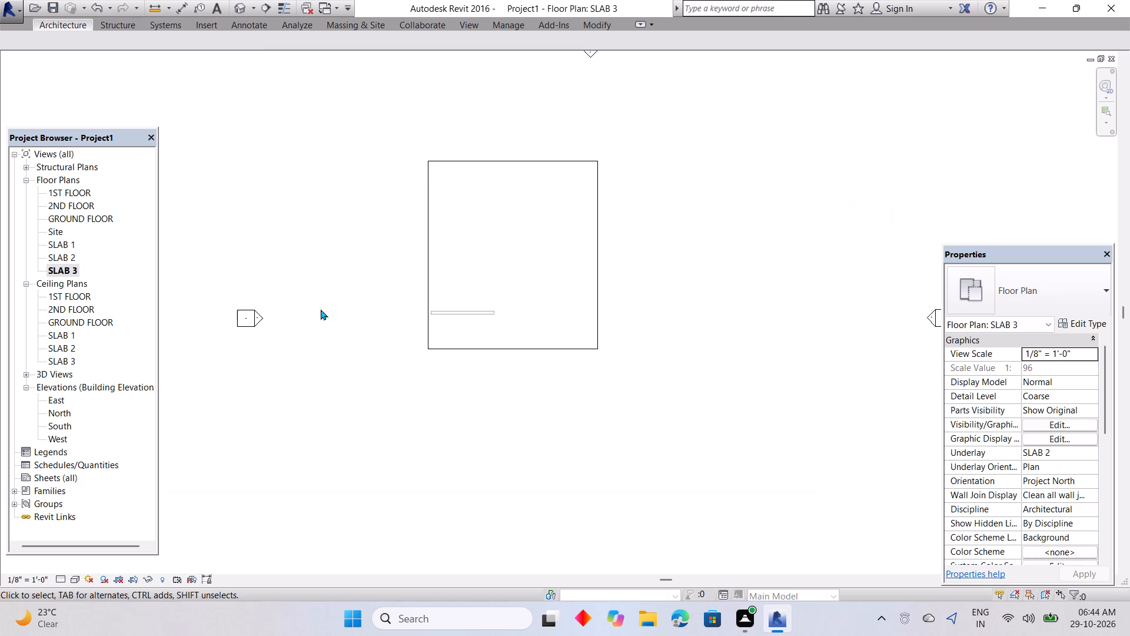
left_click(468, 310)
key("Escape")
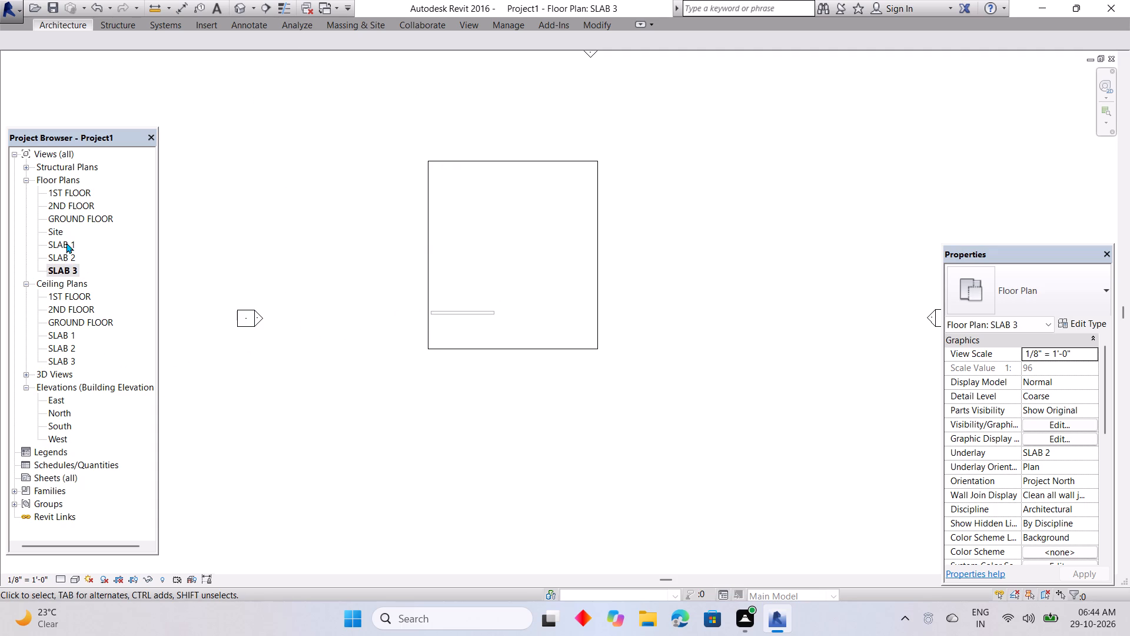
double_click(76, 193)
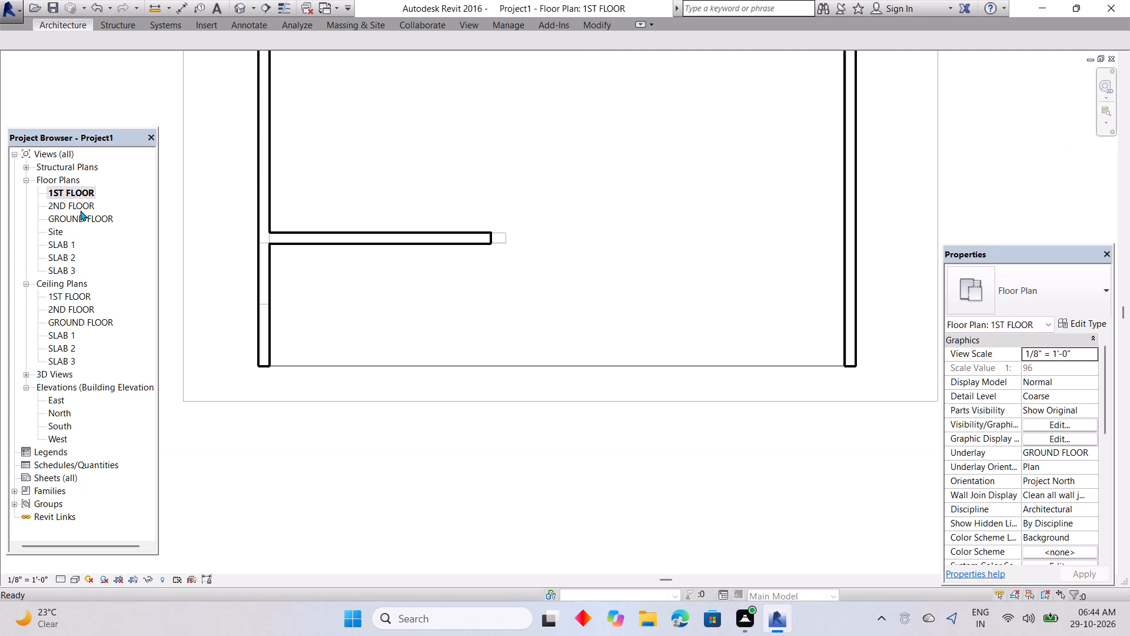
left_click(238, 4)
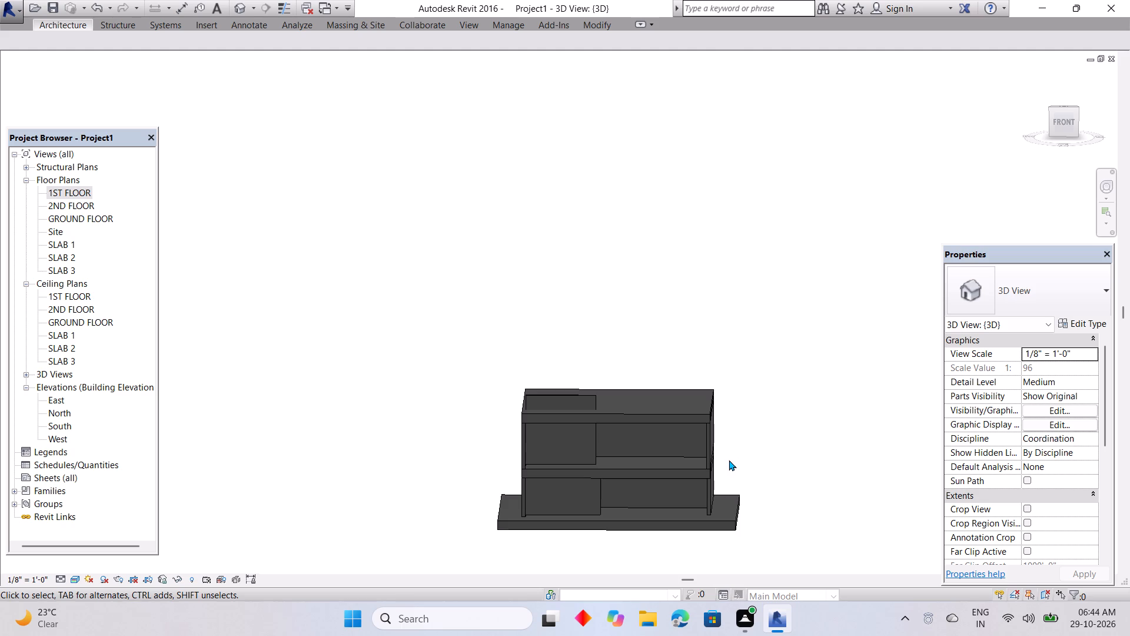
middle_click_drag(729, 458, 578, 479, "shift")
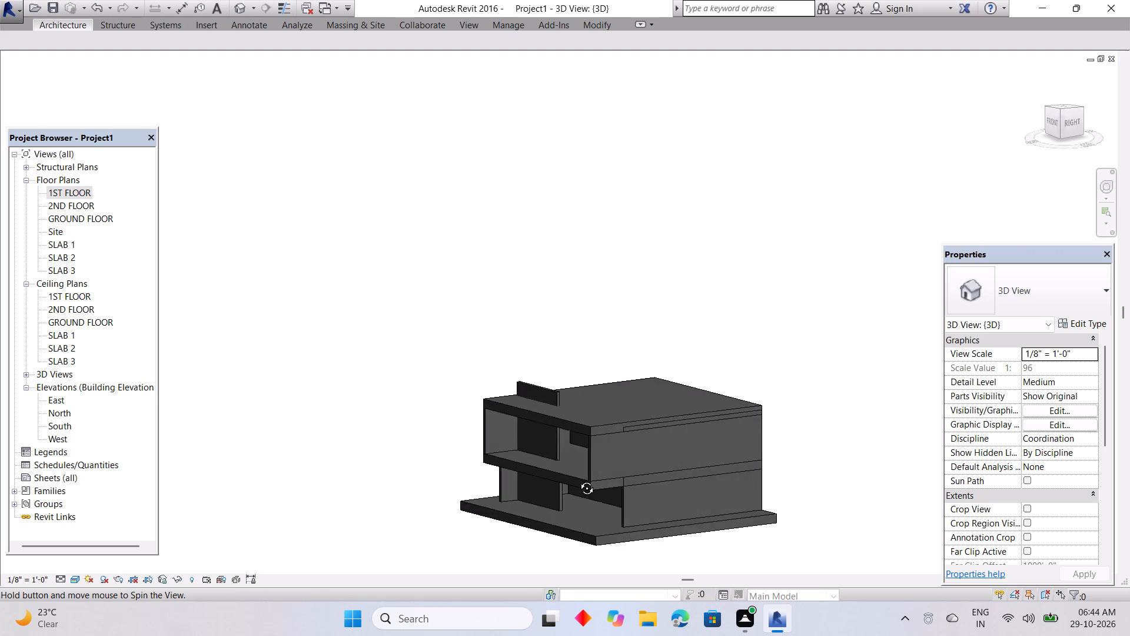
middle_click_drag(578, 479, 740, 458, "shift")
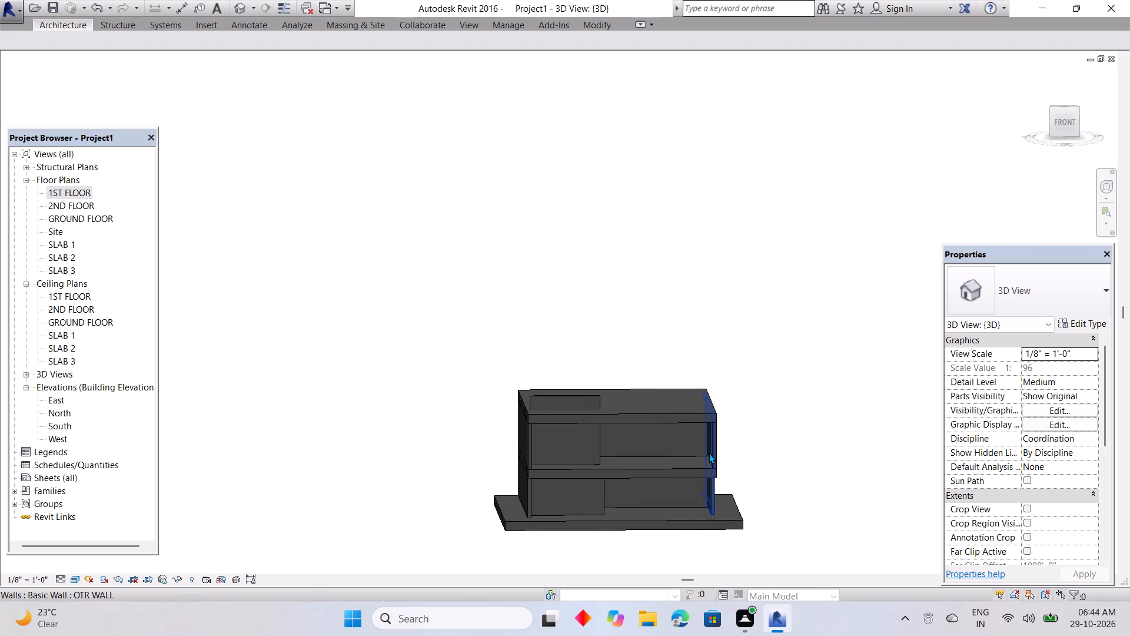
middle_click_drag(709, 453, 556, 463, "shift")
middle_click_drag(517, 420, 646, 465)
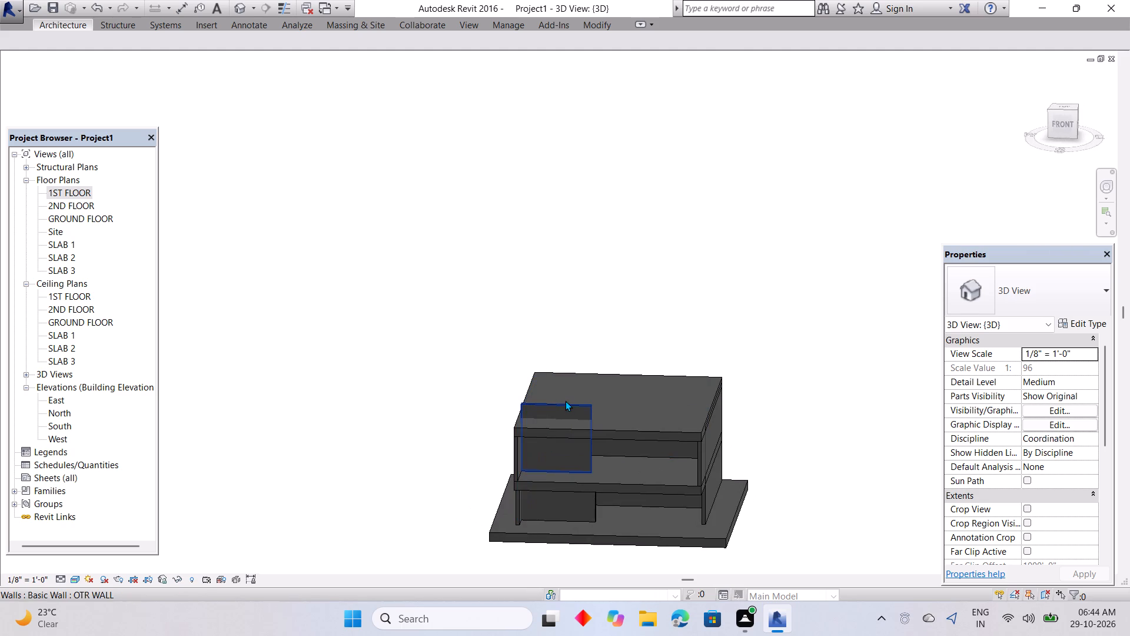
Set the unconnected height of the first floor's short front wall to 17' and check it in 3D from the side.
left_click(567, 399)
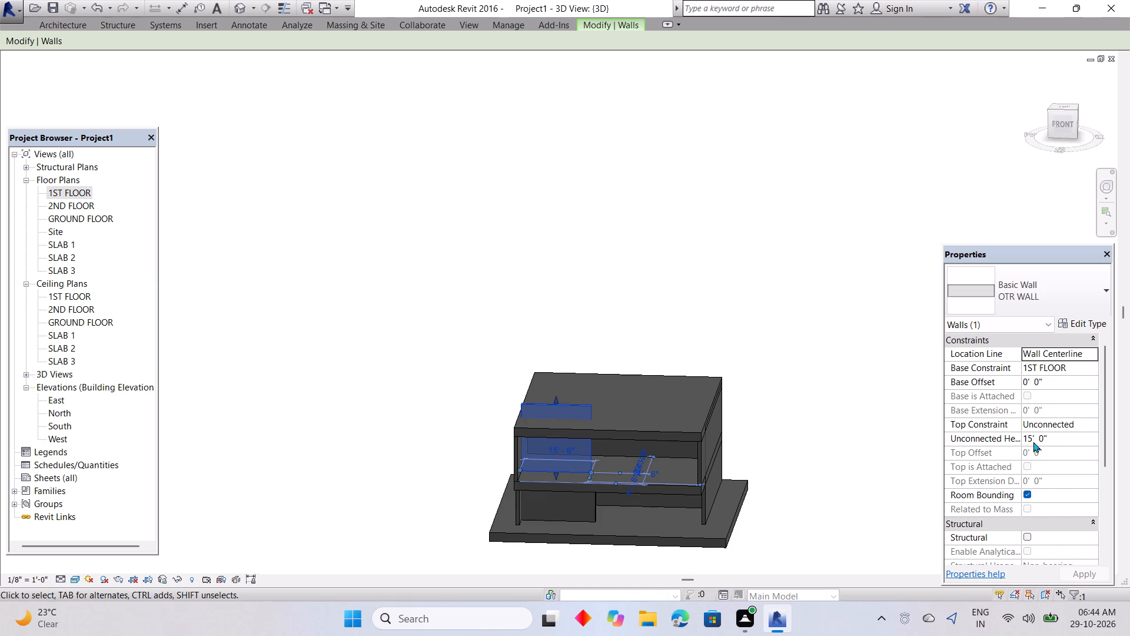
left_click(1032, 439)
left_click(1035, 439)
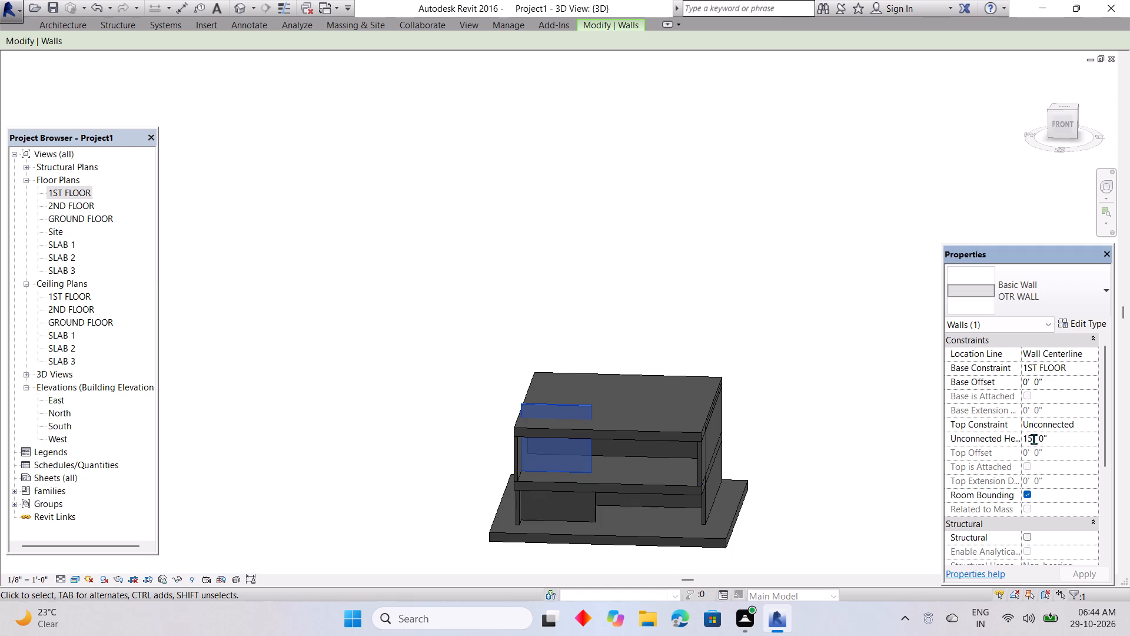
left_click(1034, 439)
left_click(1030, 439)
key("BackSpace")
key("7")
left_click(908, 466)
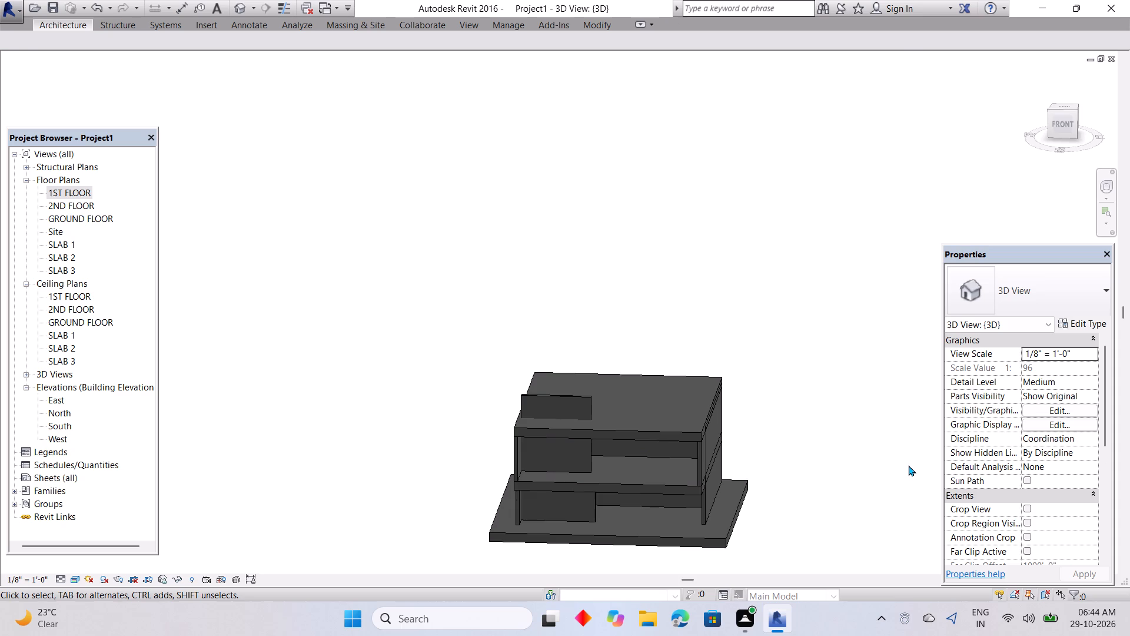
middle_click_drag(893, 498, 677, 538)
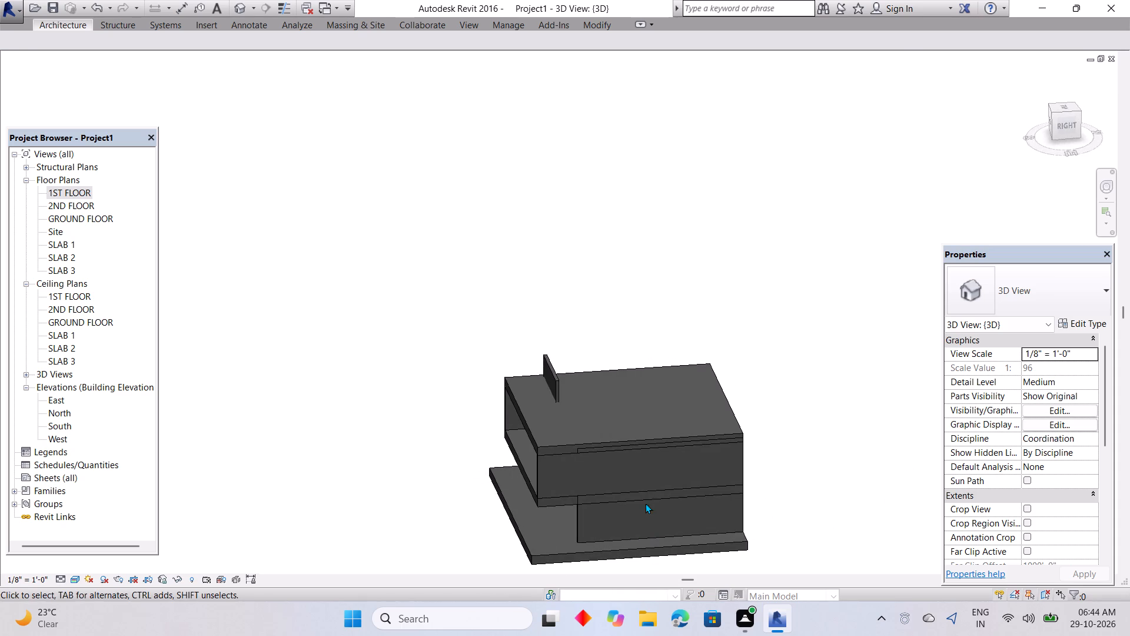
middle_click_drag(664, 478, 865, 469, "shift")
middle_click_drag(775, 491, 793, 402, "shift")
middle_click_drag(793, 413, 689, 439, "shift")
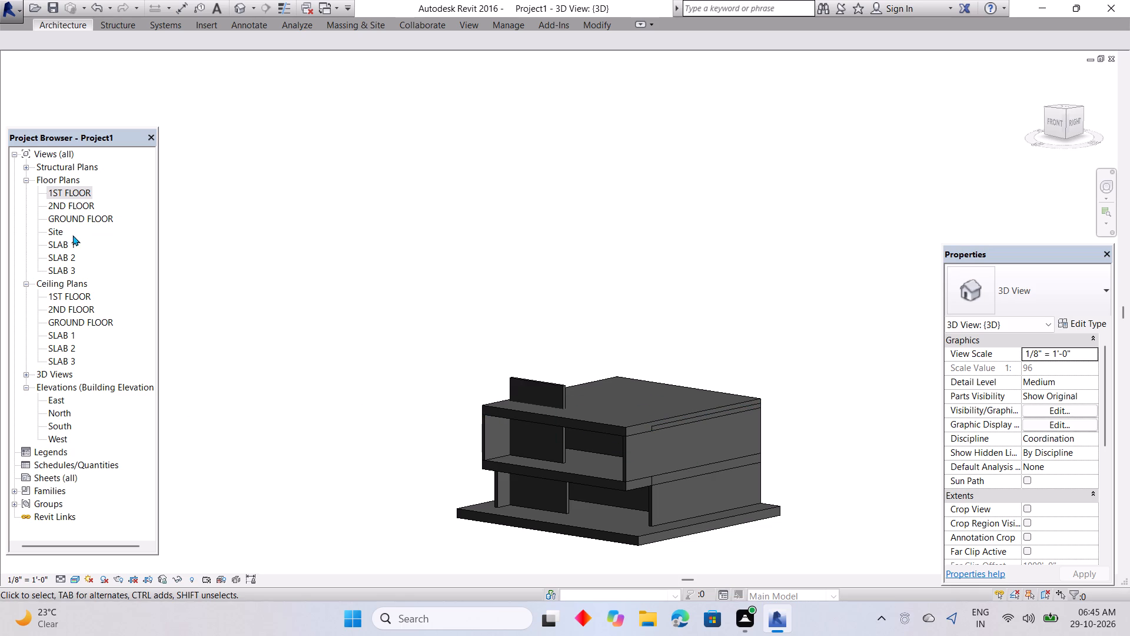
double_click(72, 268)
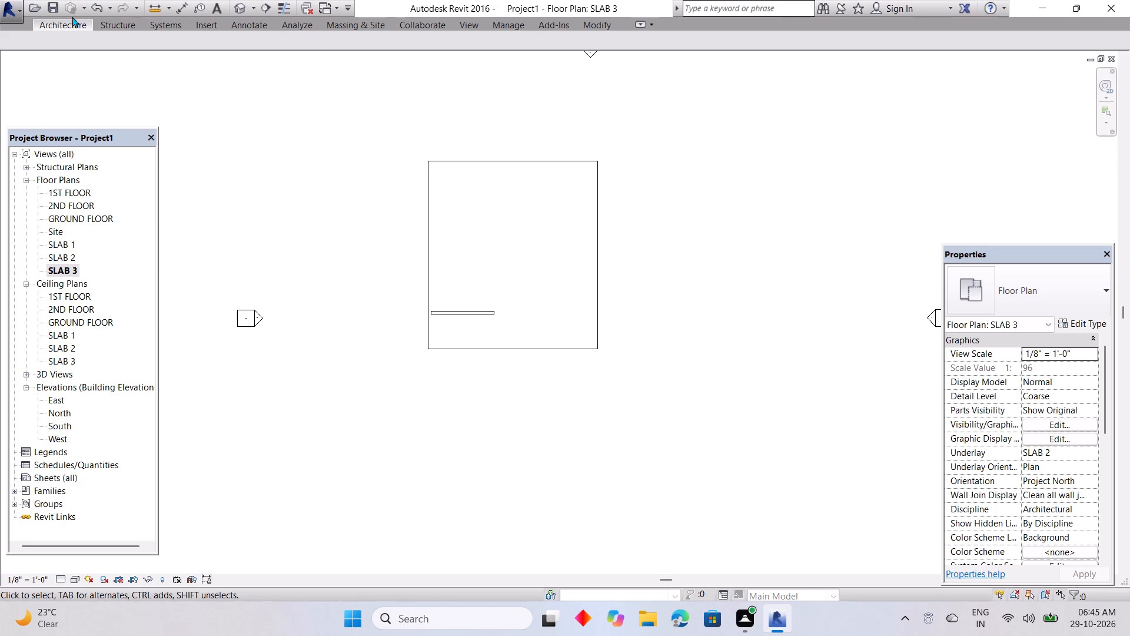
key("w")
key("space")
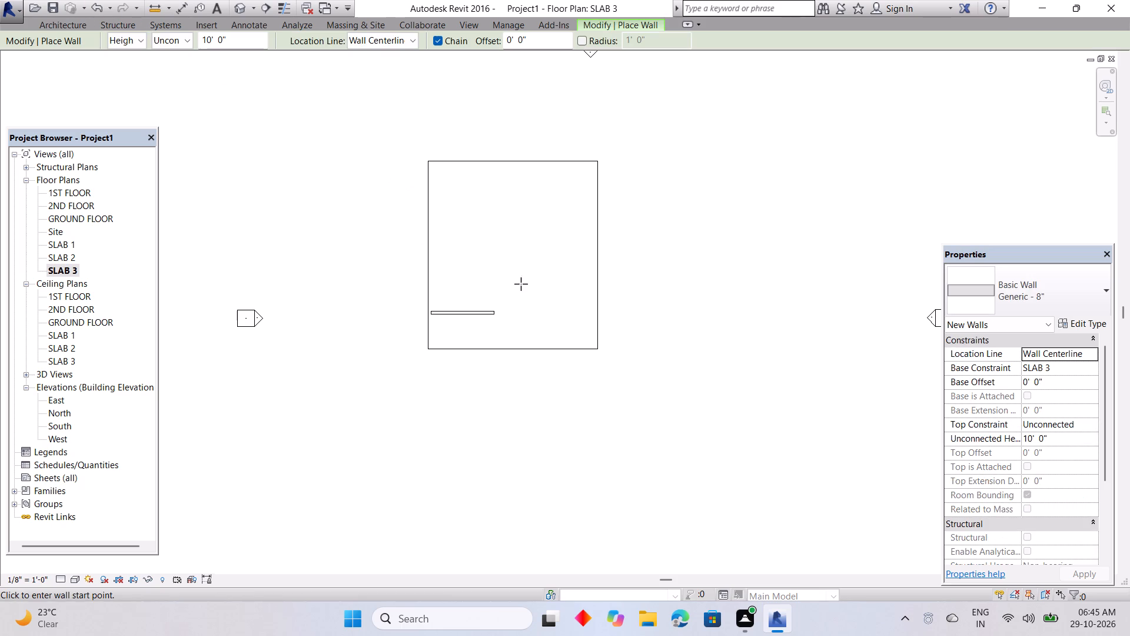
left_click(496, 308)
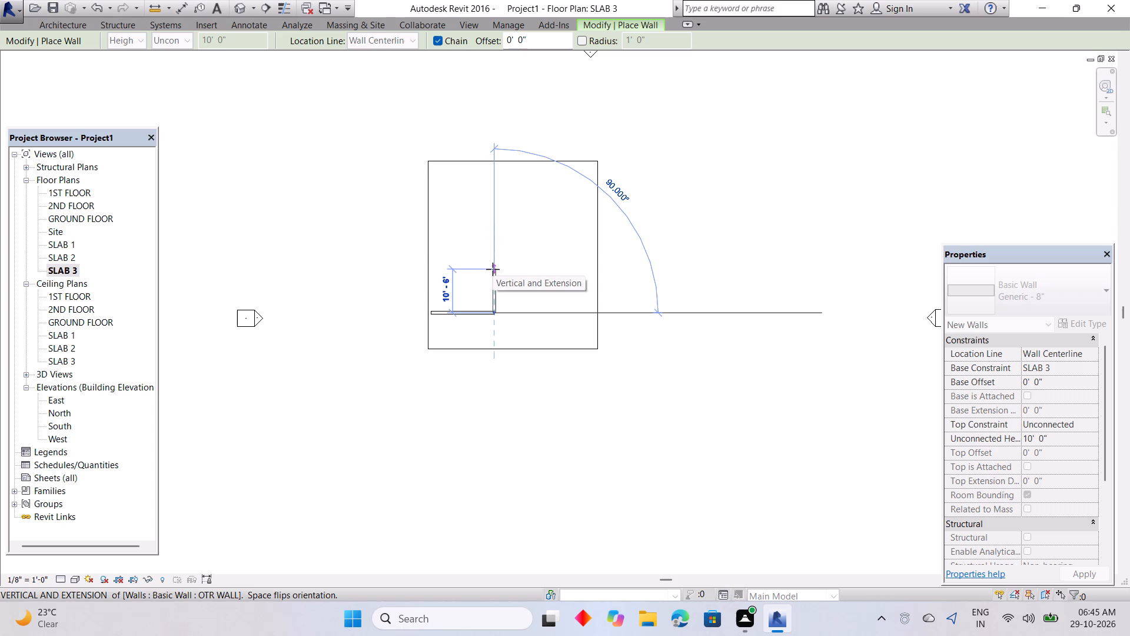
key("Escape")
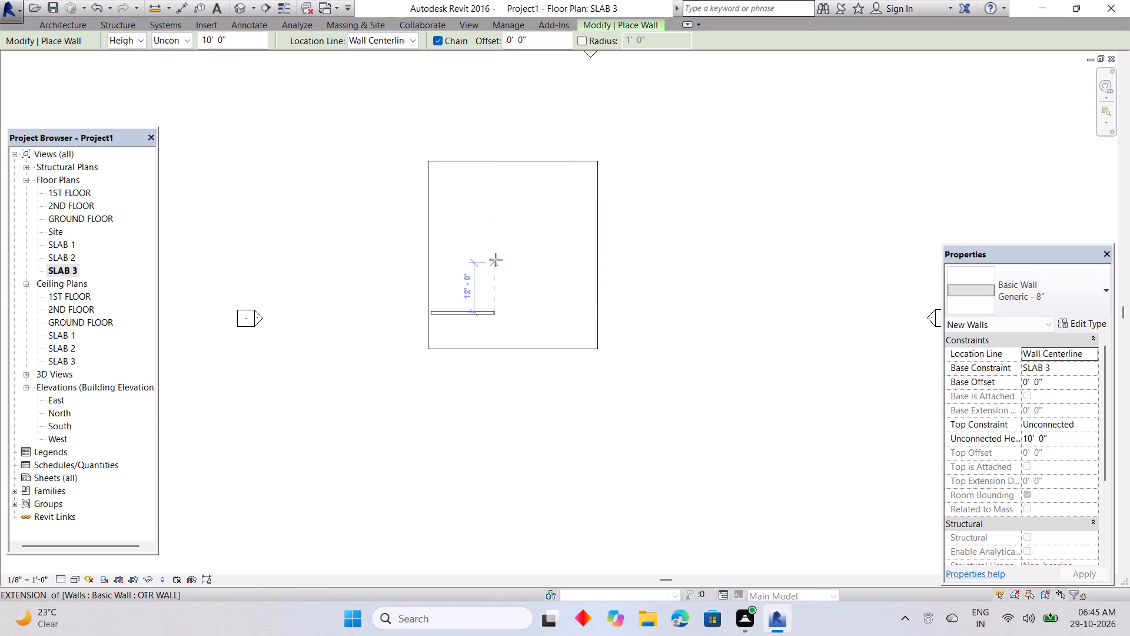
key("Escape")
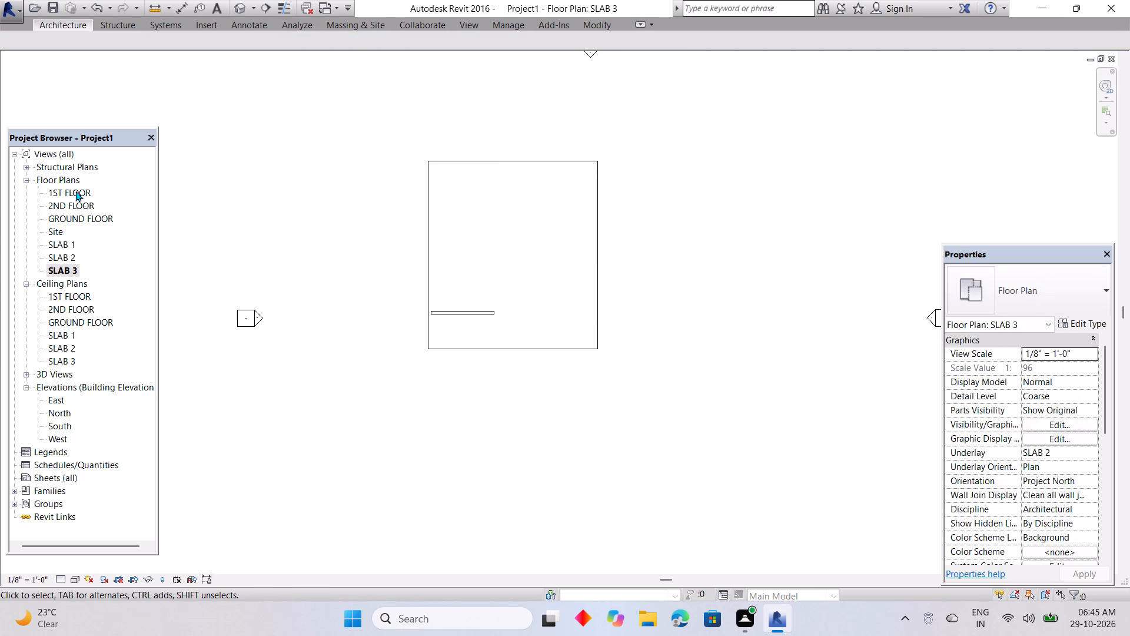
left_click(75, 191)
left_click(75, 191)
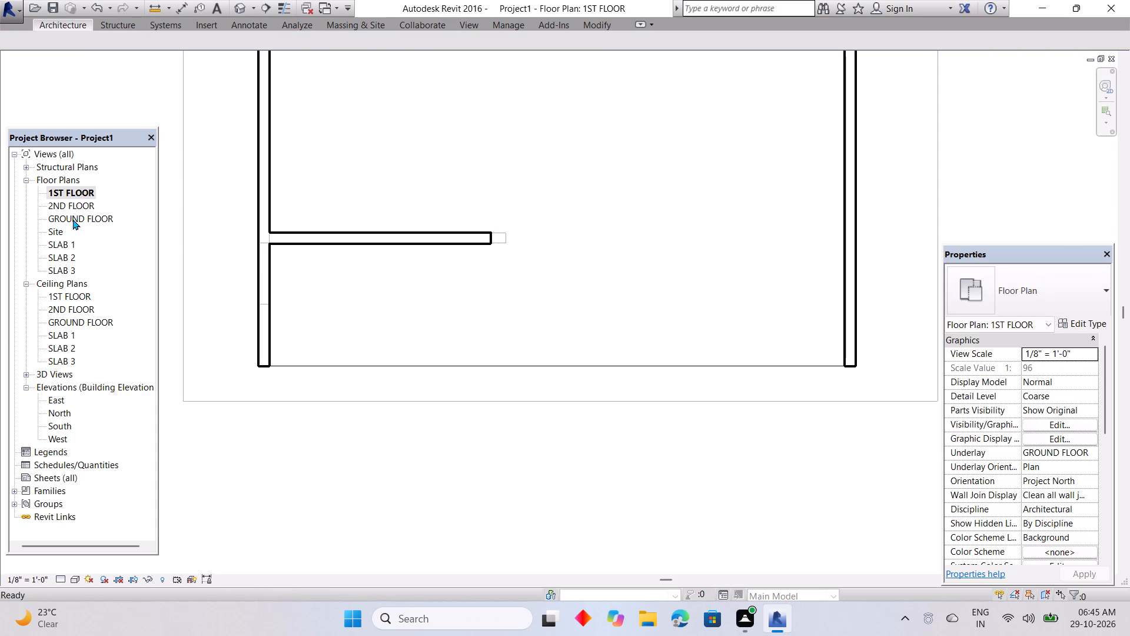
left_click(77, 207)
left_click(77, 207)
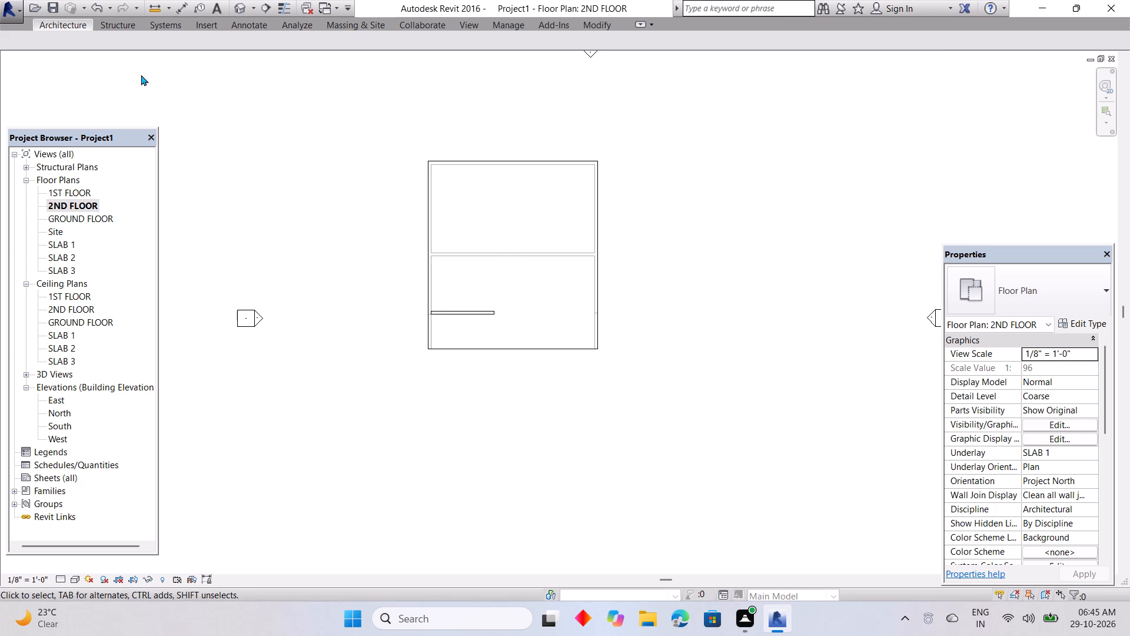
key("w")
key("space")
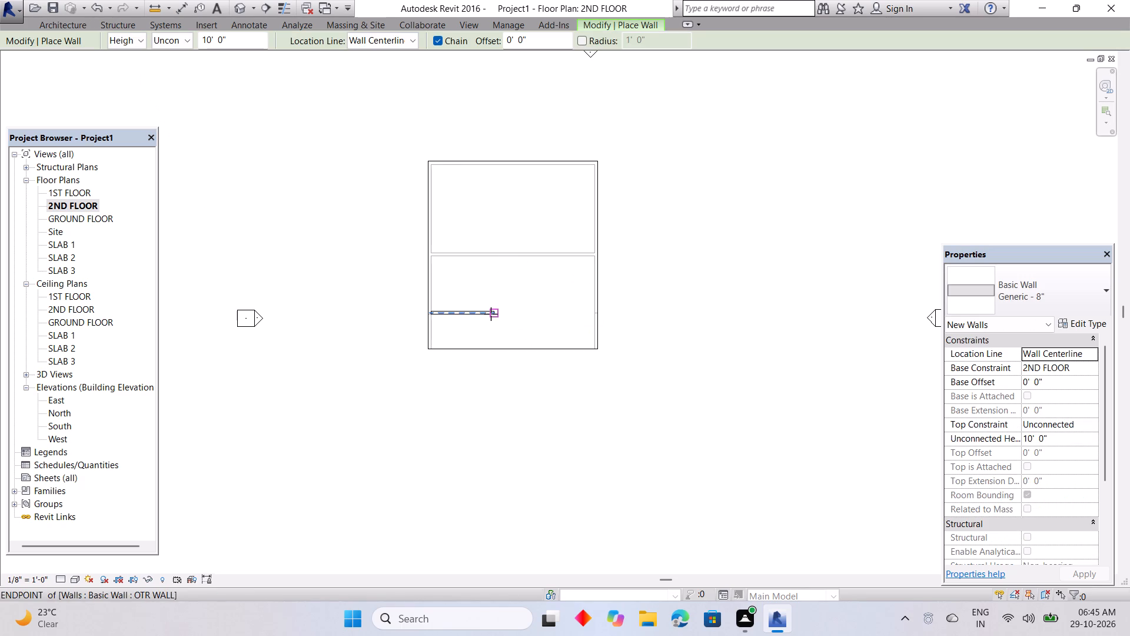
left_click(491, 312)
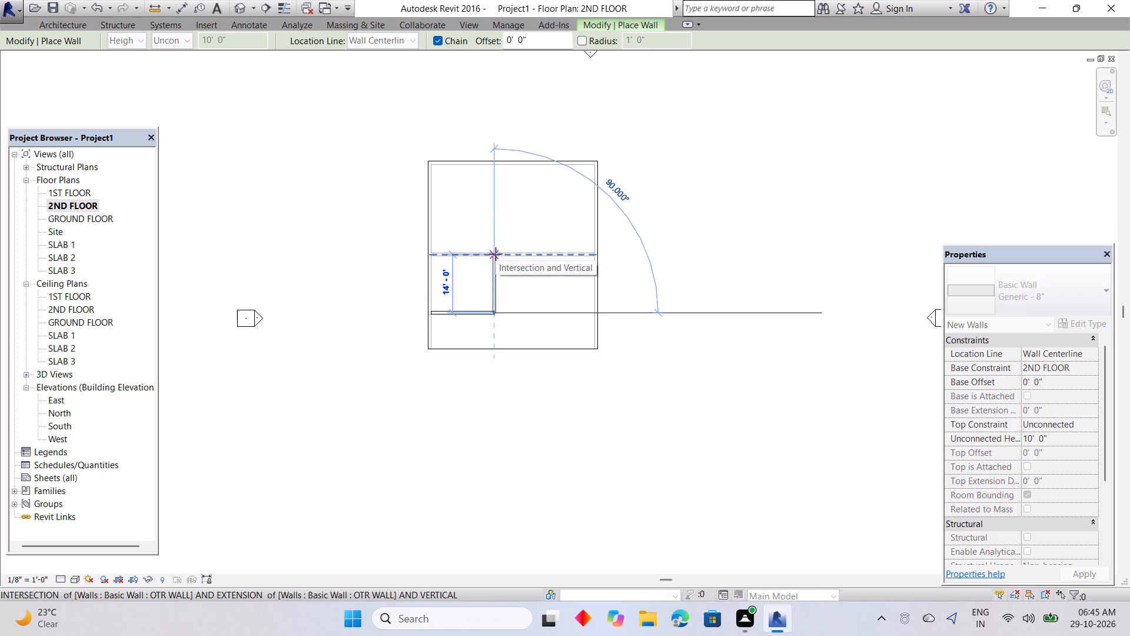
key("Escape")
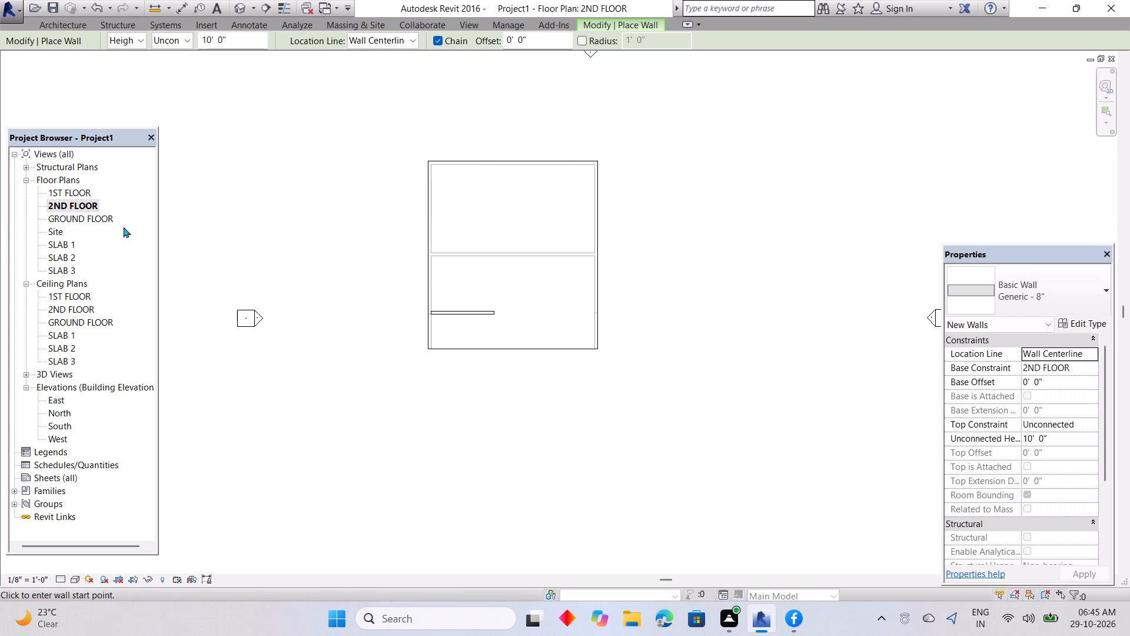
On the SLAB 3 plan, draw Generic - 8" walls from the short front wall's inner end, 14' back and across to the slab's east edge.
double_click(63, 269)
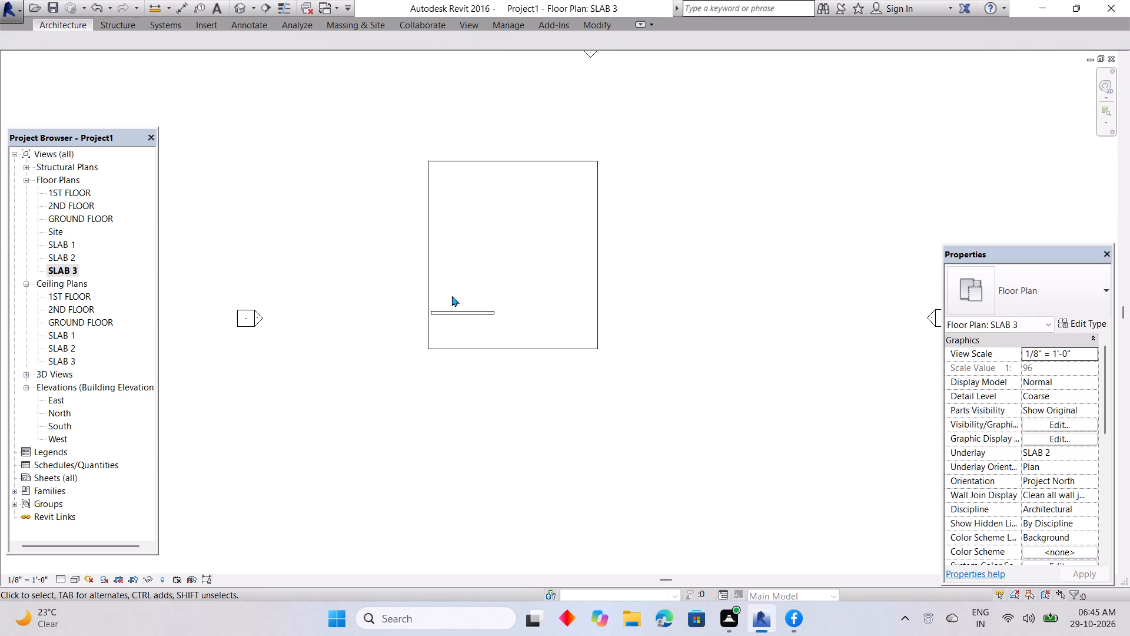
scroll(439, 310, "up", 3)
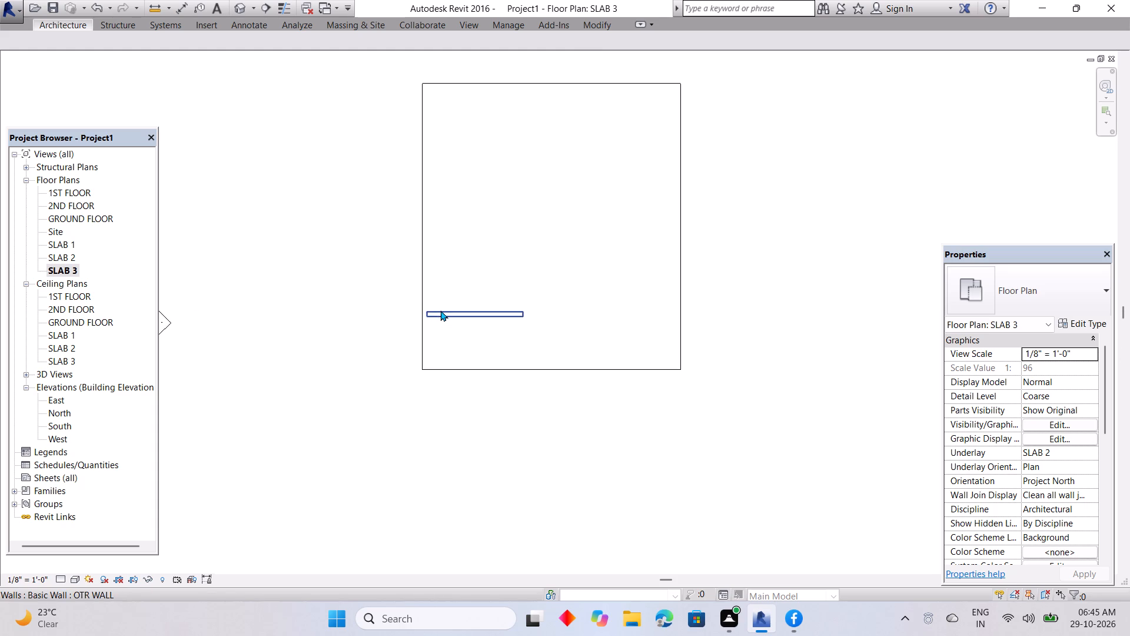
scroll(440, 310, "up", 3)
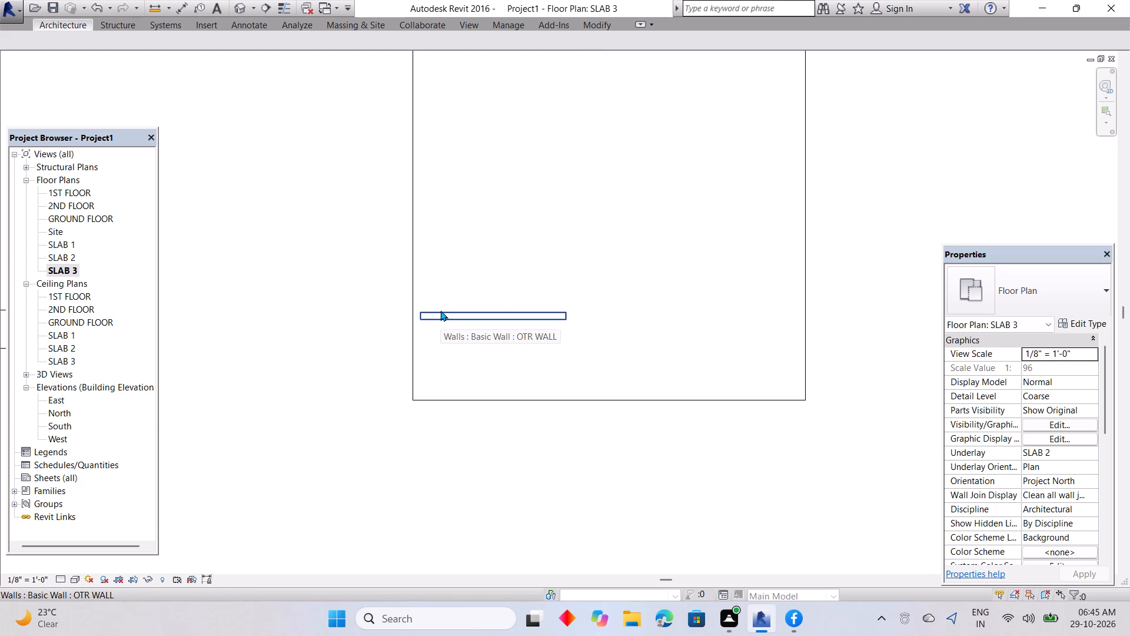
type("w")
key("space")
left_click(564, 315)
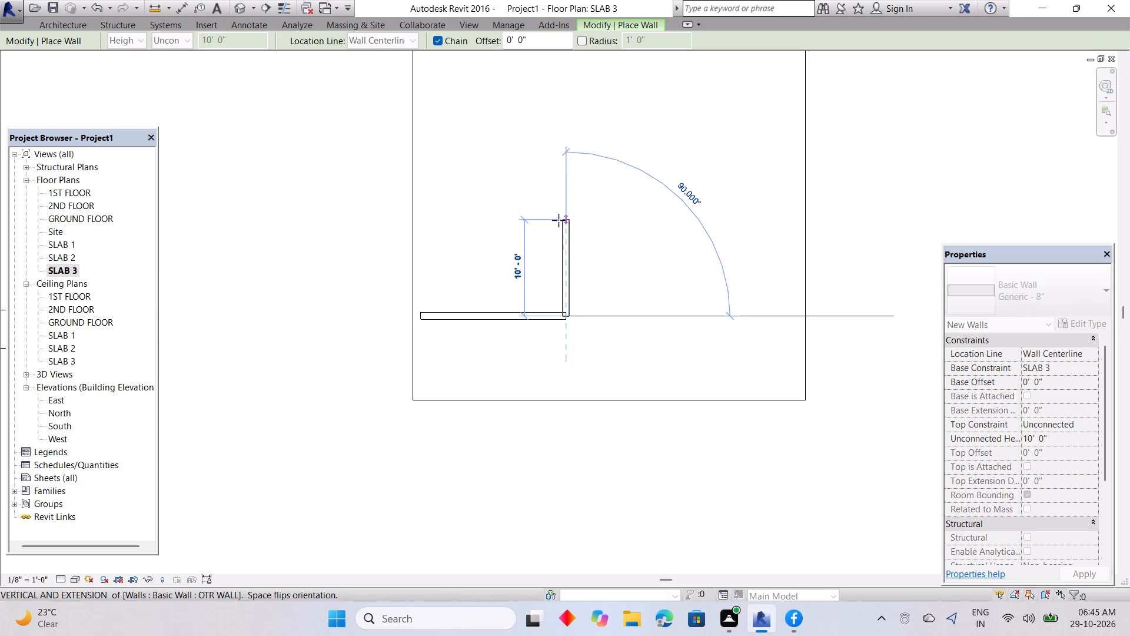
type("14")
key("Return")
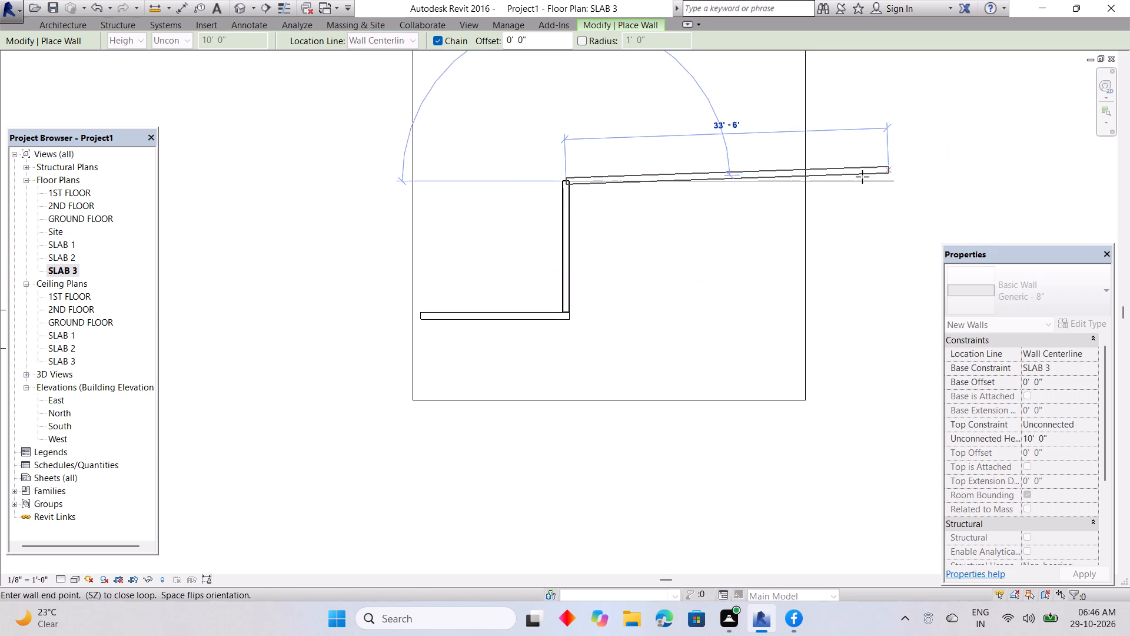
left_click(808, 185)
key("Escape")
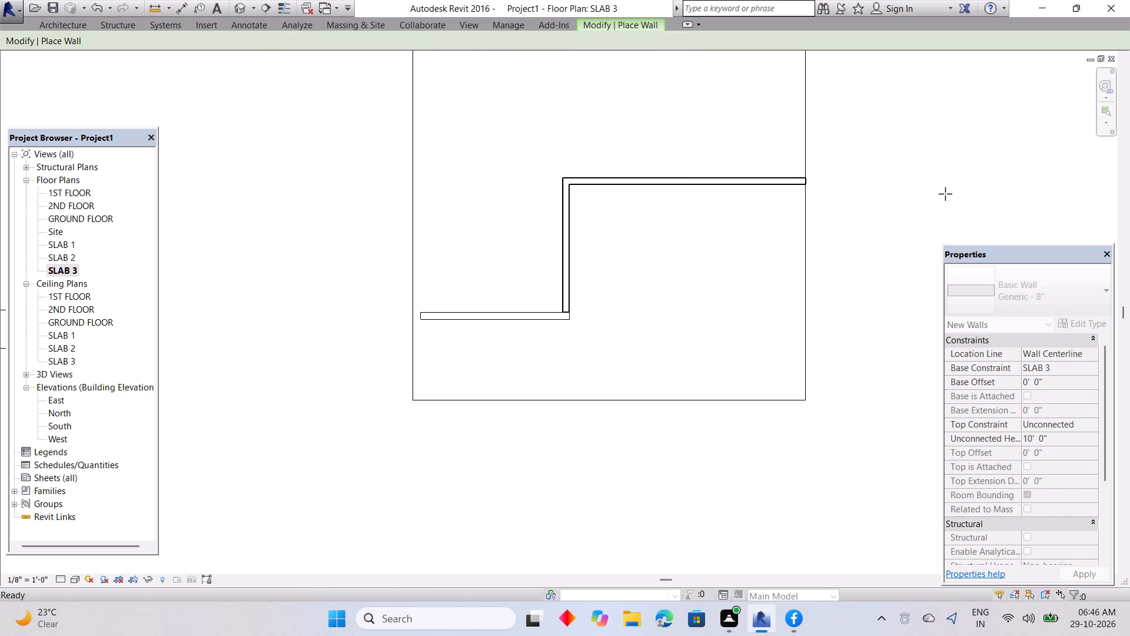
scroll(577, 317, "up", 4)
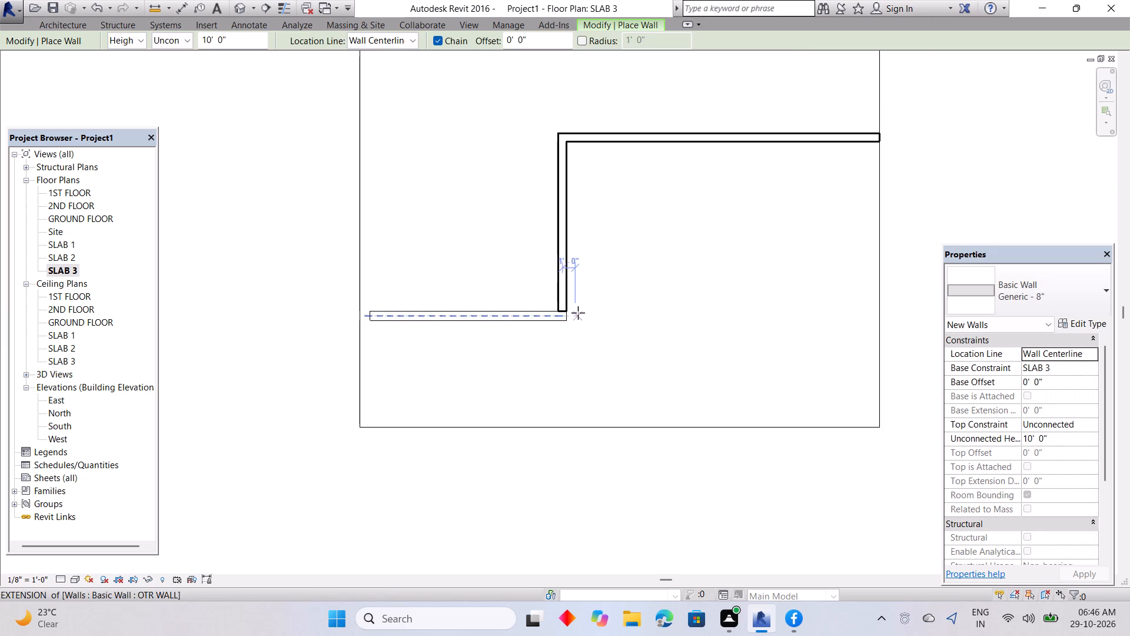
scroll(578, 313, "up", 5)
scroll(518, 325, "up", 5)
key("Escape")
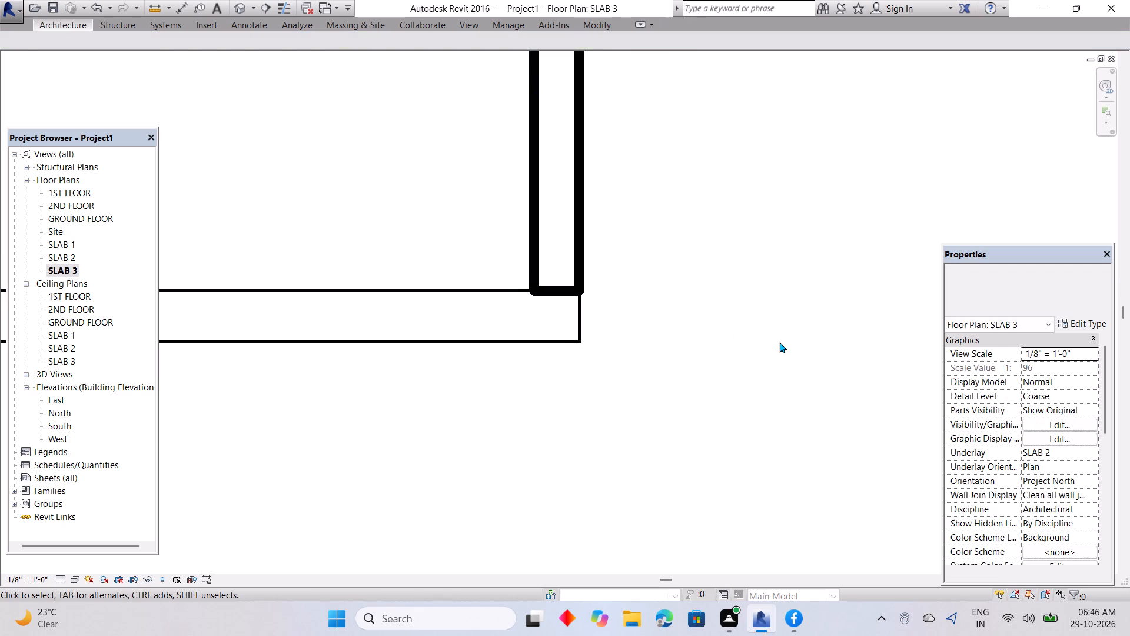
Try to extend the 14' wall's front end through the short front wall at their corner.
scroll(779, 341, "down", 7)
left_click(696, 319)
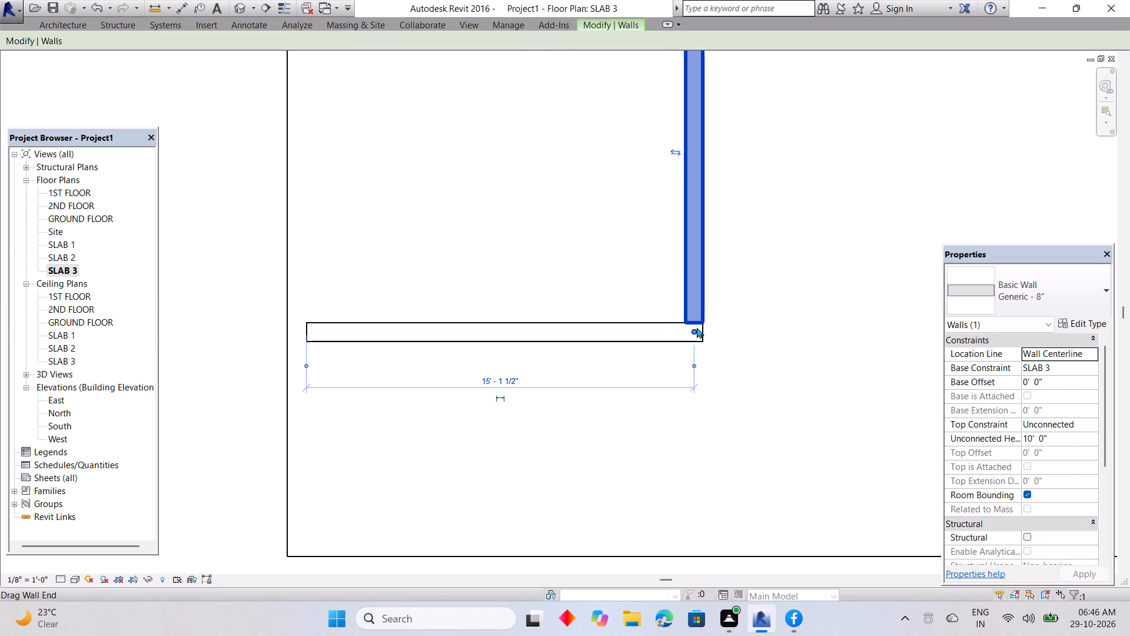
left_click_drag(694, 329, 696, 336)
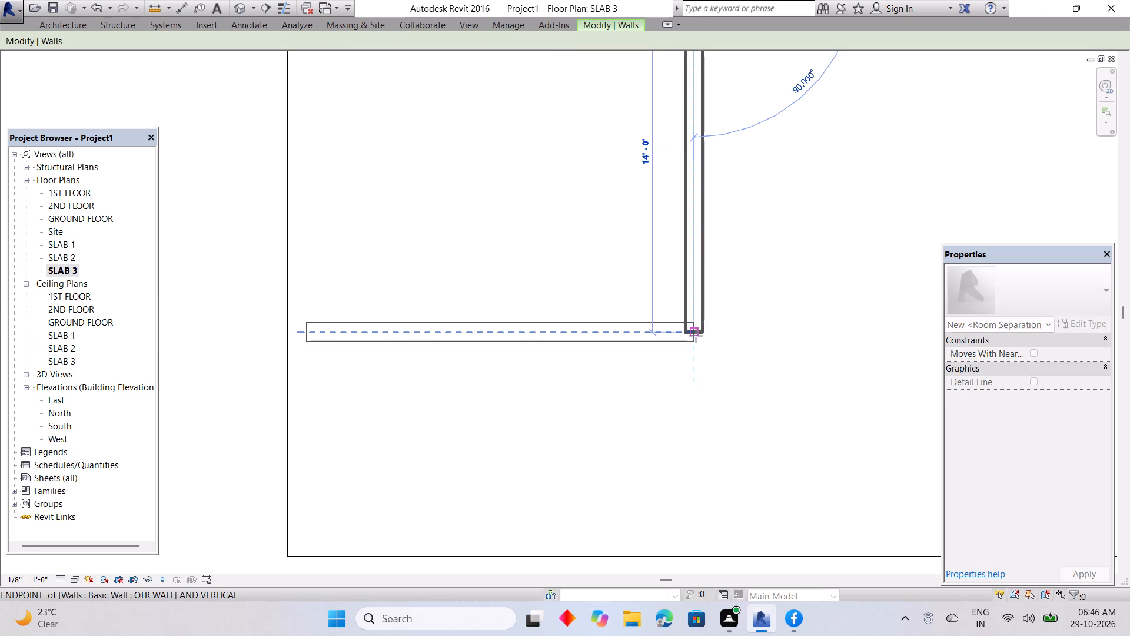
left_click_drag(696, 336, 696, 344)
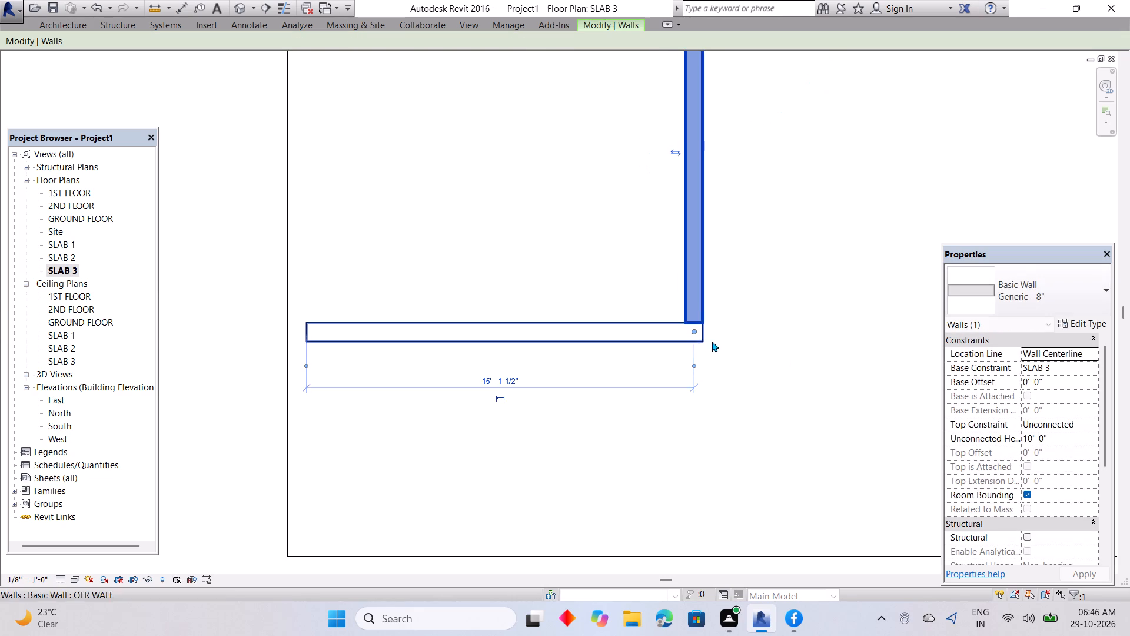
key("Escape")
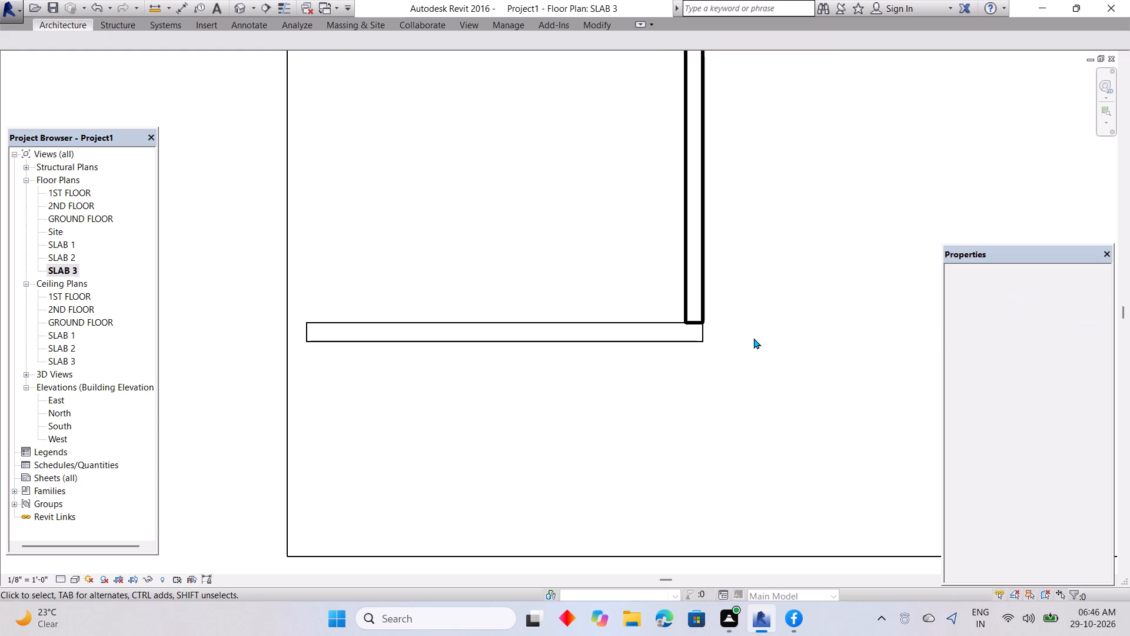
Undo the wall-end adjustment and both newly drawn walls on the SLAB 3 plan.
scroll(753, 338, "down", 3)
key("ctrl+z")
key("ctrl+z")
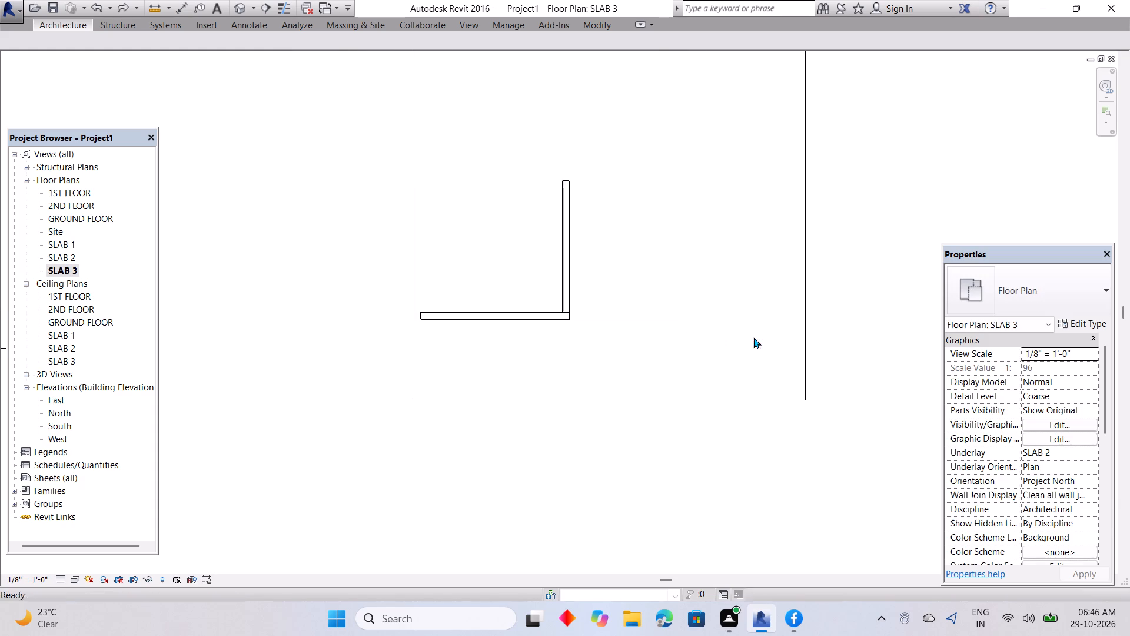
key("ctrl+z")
Draw chained 10' high Generic - 8" walls from the short front wall's inner end, 14' north and about 24'-10" east to the slab edge.
type("w")
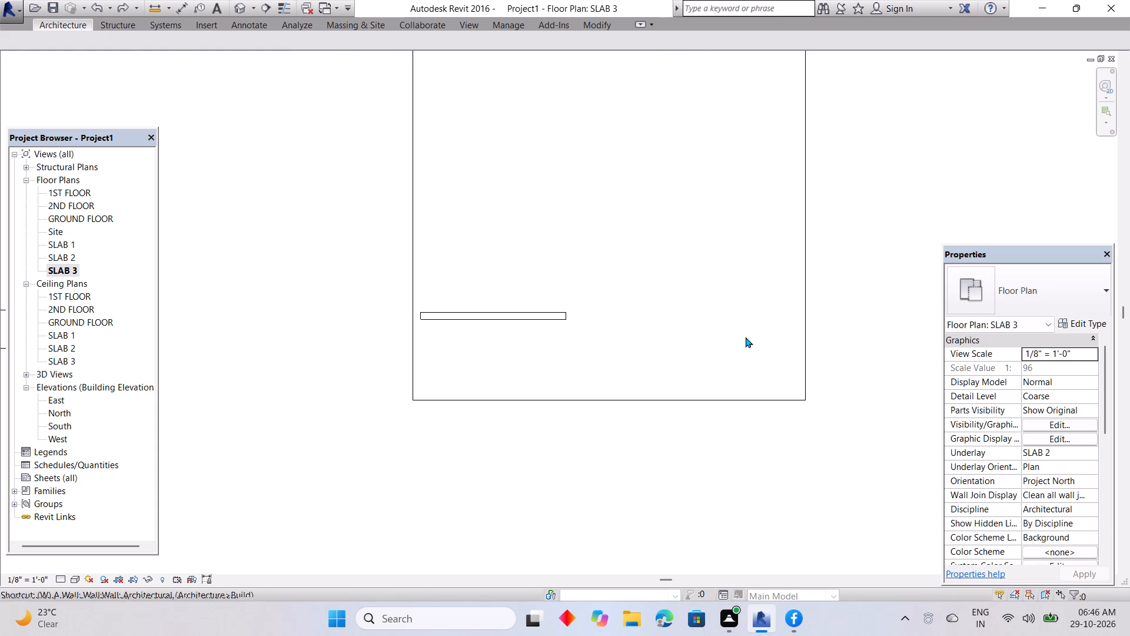
key("space")
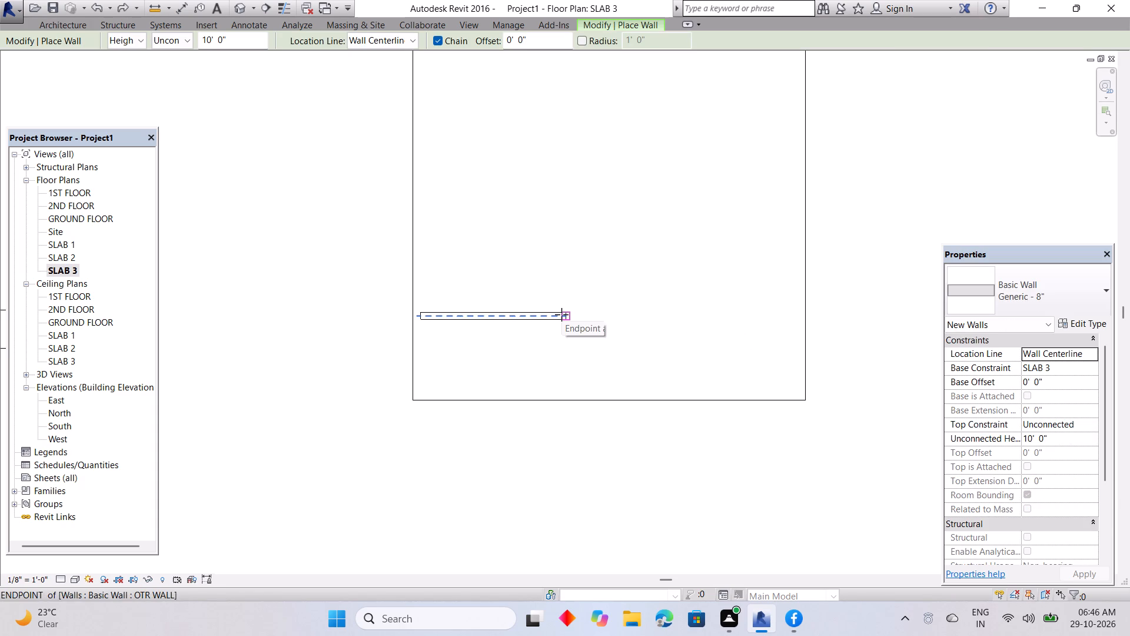
left_click(561, 314)
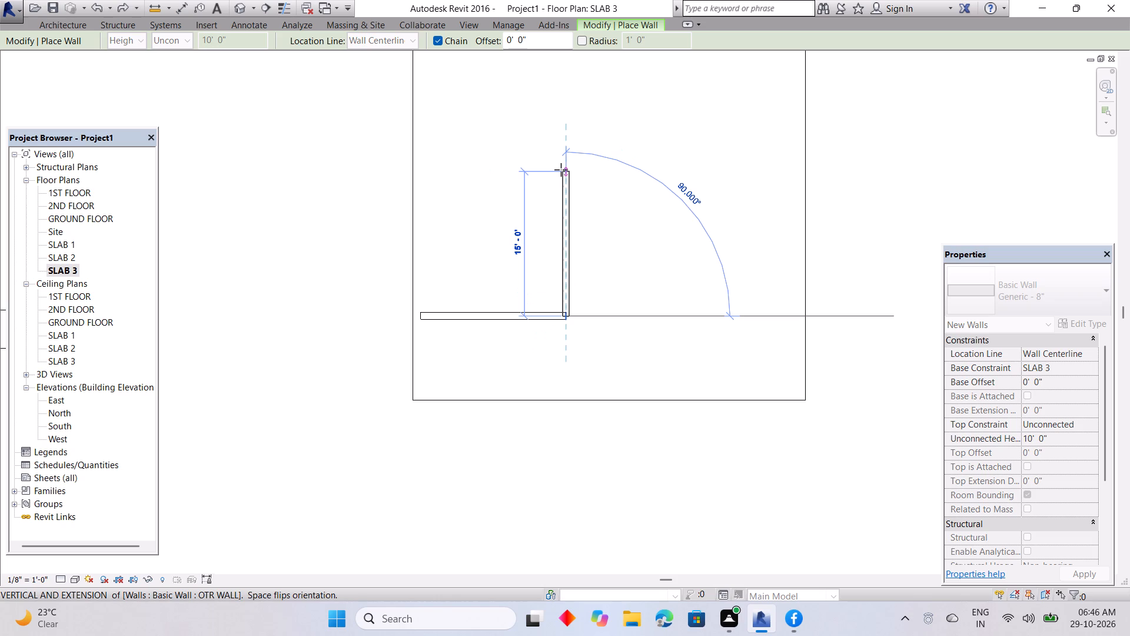
type("14")
key("Return")
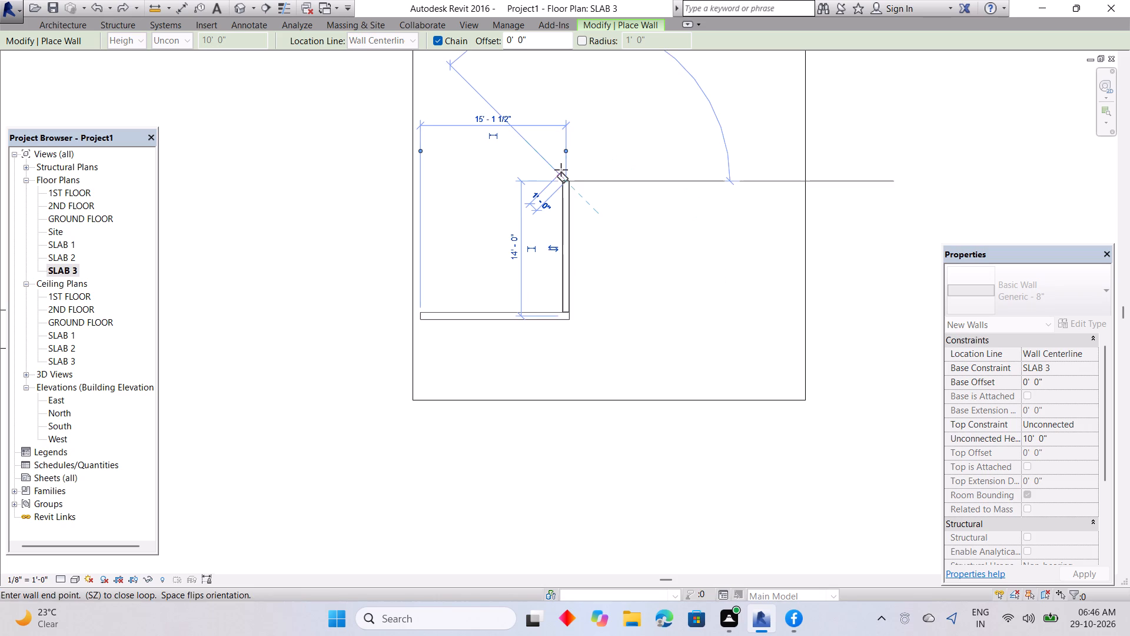
left_click(810, 184)
key("Escape")
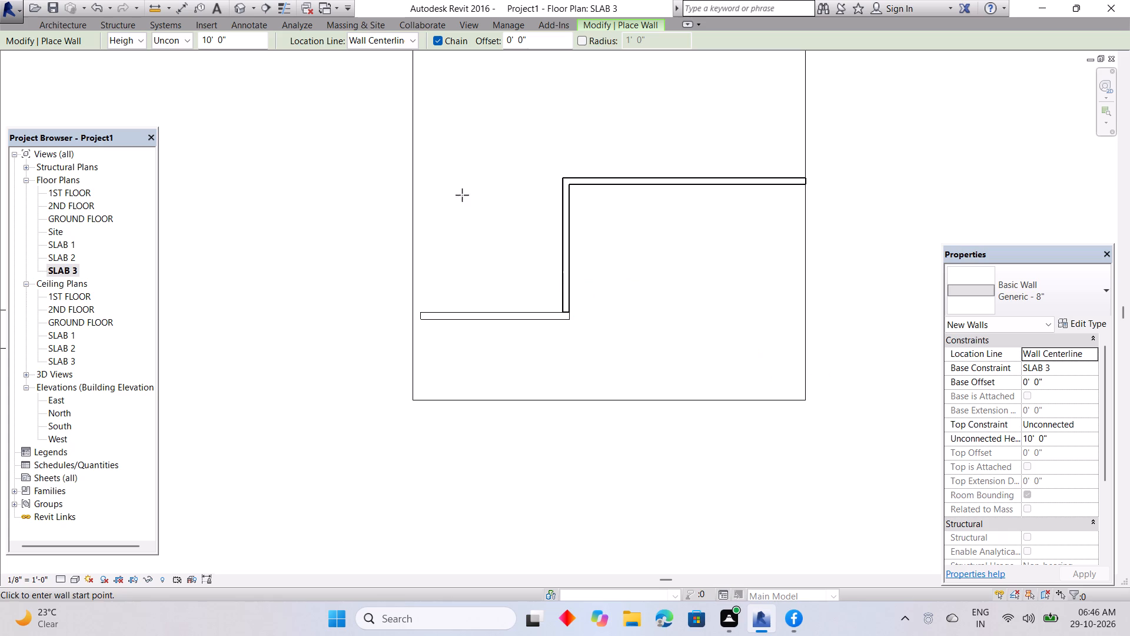
Examine in 3D how the new upper walls sit relative to the roof slab, from the front and side.
double_click(241, 1)
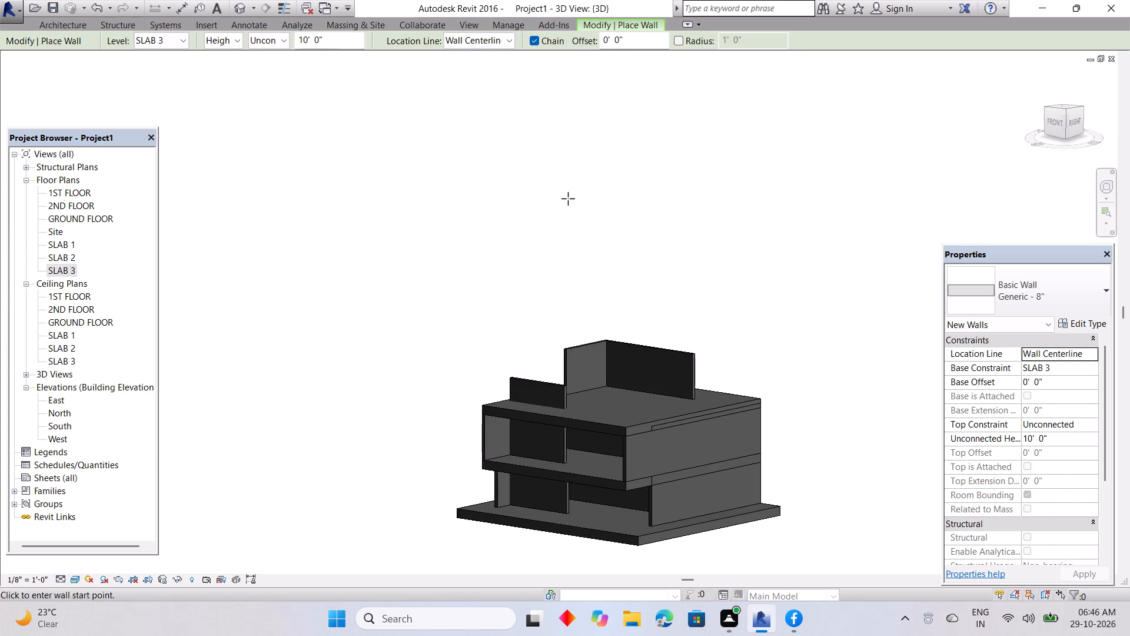
middle_click_drag(632, 403, 483, 406, "shift")
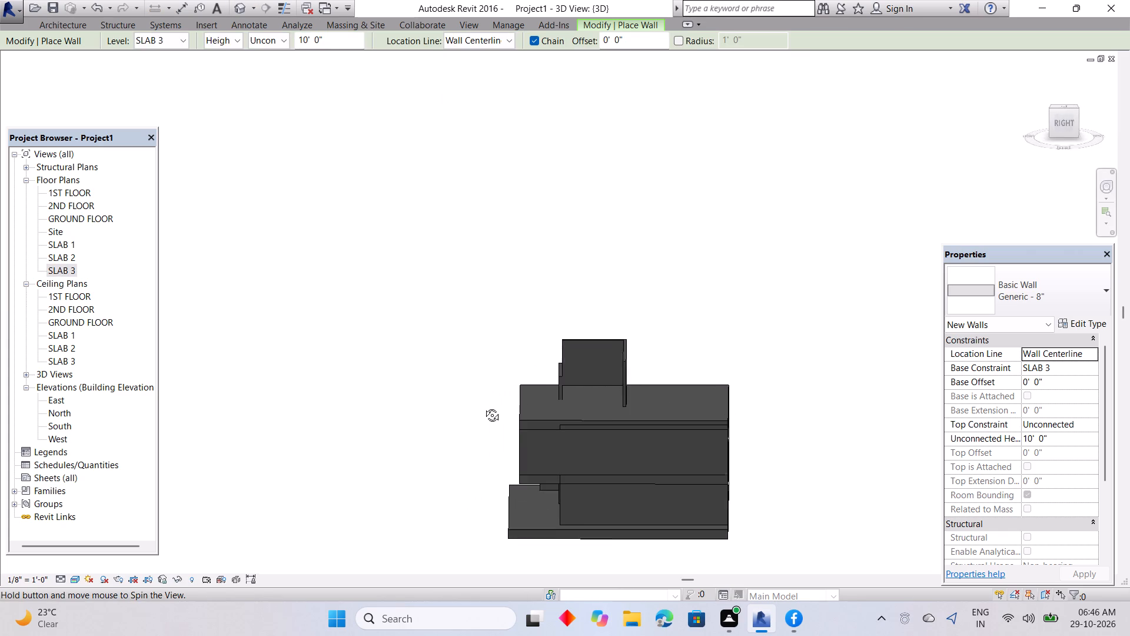
middle_click_drag(483, 406, 482, 406, "shift")
scroll(686, 392, "up", 1)
middle_click_drag(584, 426, 609, 320, "shift")
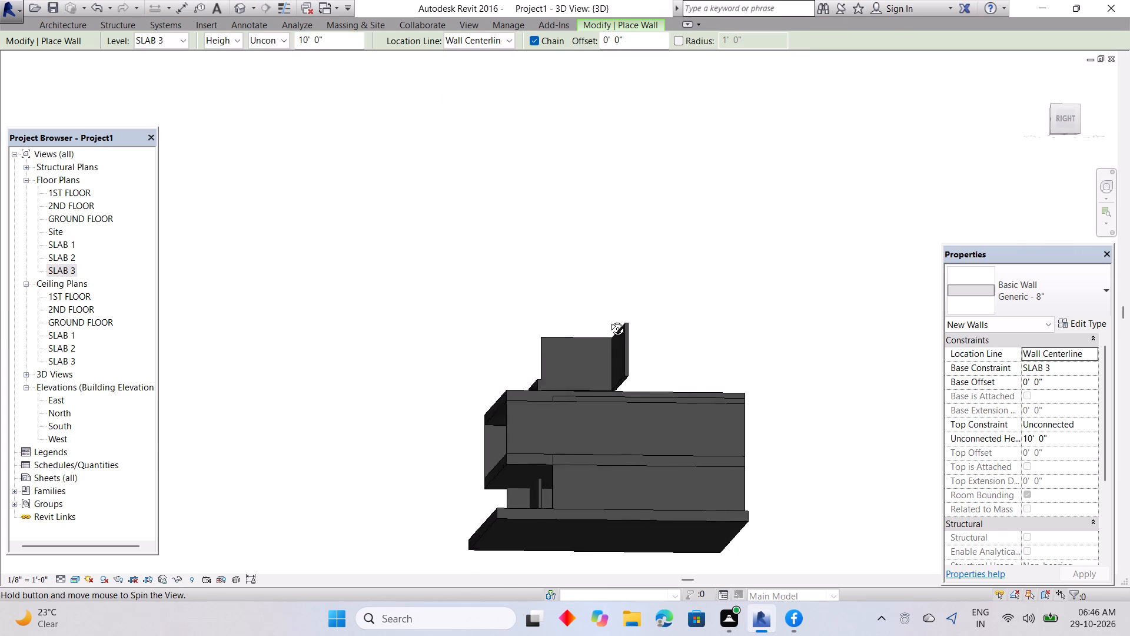
middle_click_drag(609, 320, 749, 382, "shift")
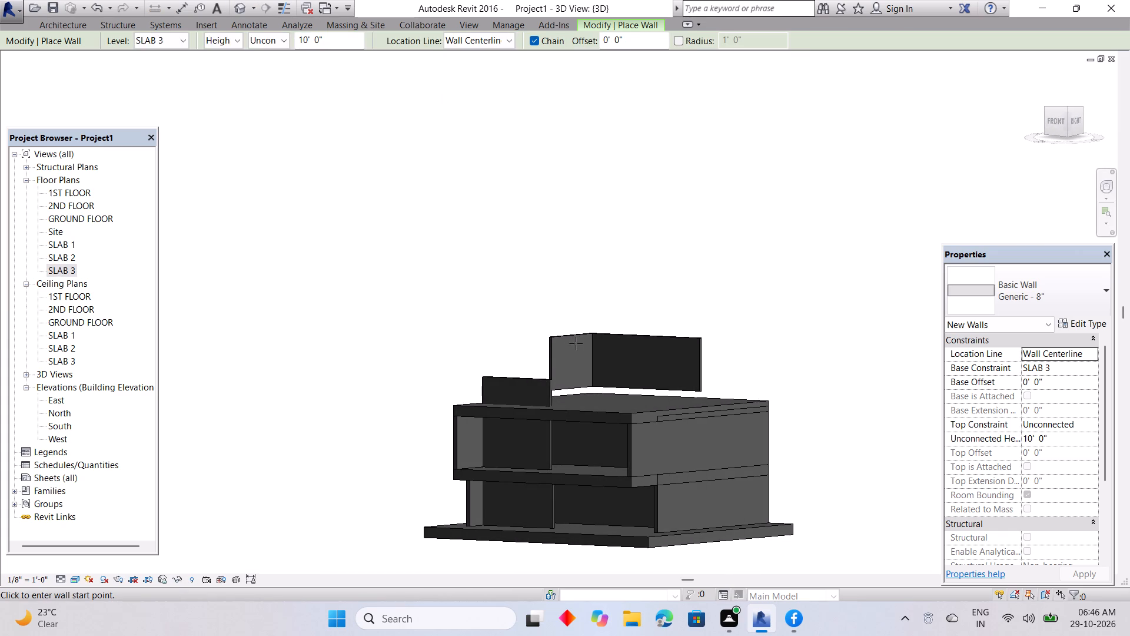
key("Escape")
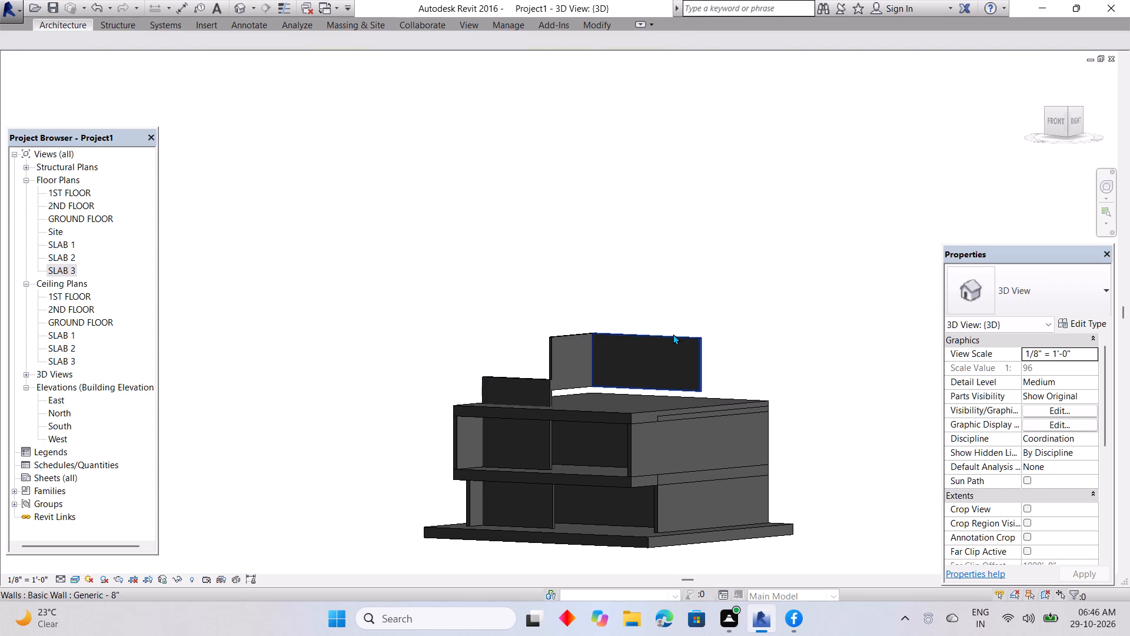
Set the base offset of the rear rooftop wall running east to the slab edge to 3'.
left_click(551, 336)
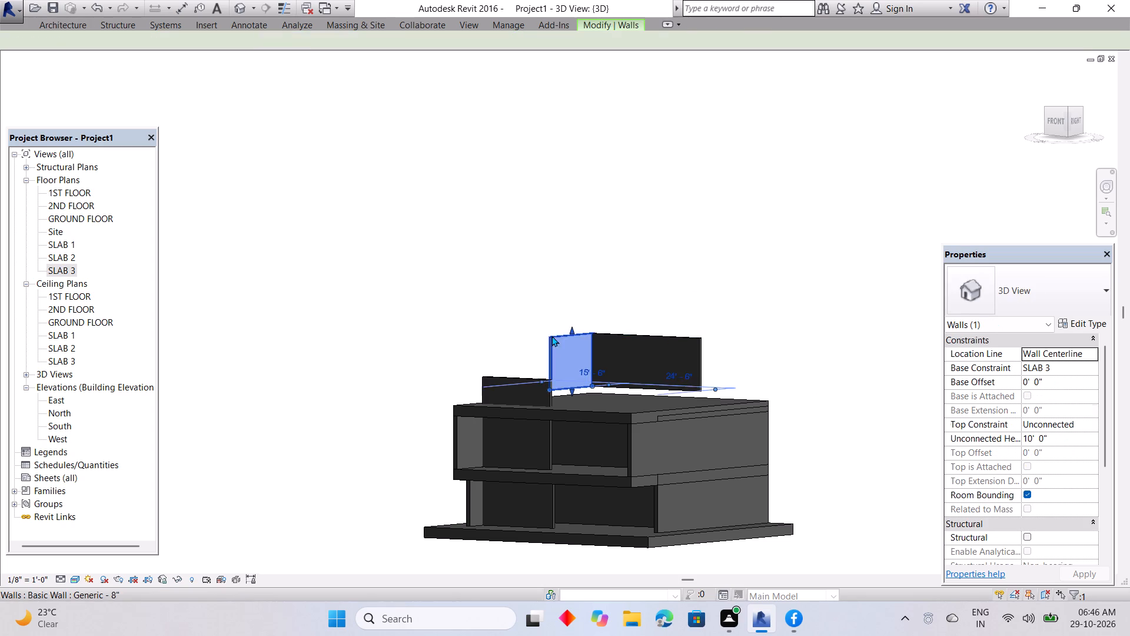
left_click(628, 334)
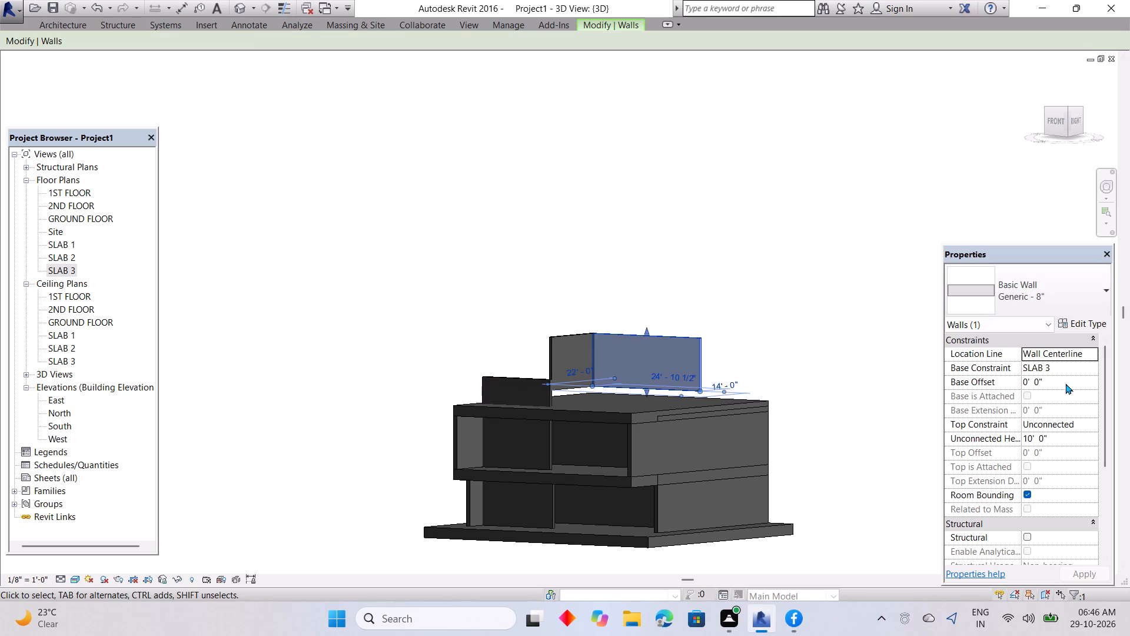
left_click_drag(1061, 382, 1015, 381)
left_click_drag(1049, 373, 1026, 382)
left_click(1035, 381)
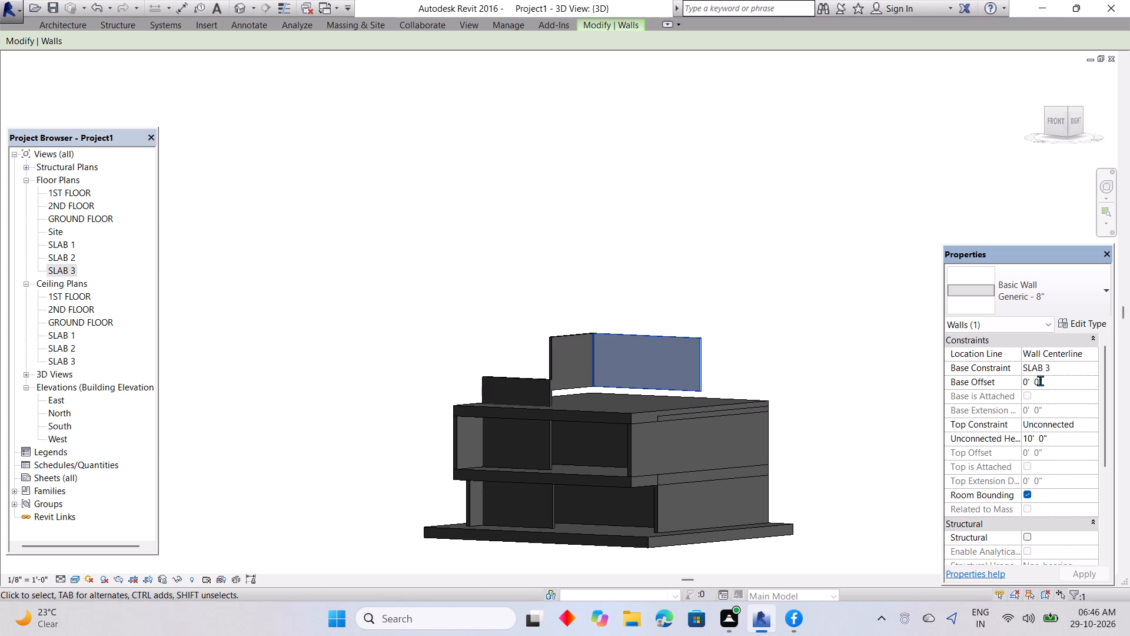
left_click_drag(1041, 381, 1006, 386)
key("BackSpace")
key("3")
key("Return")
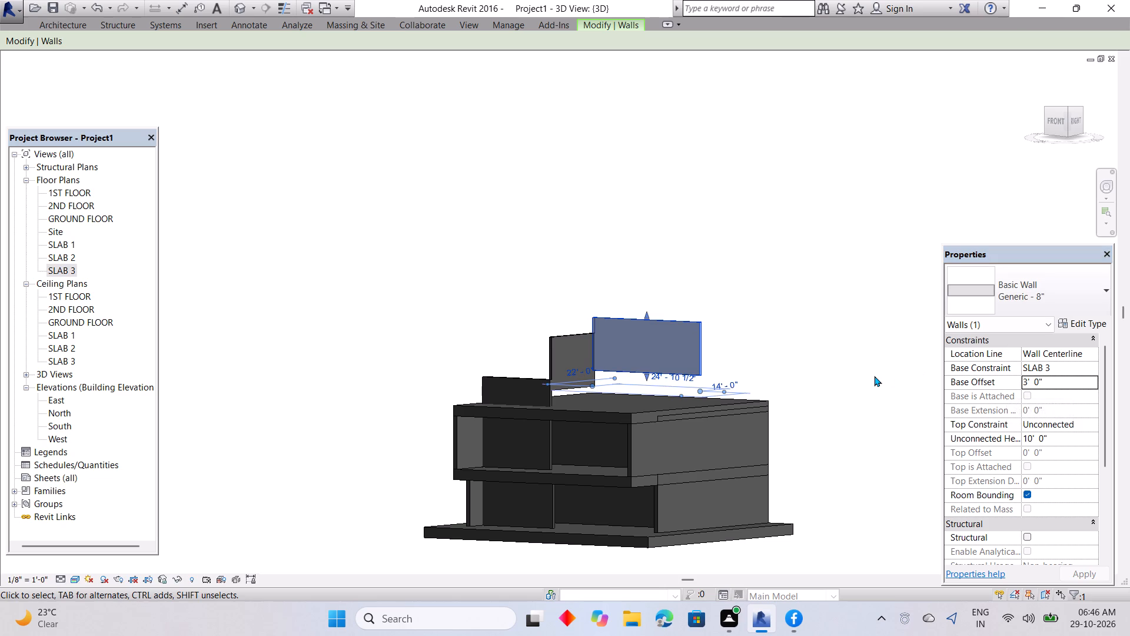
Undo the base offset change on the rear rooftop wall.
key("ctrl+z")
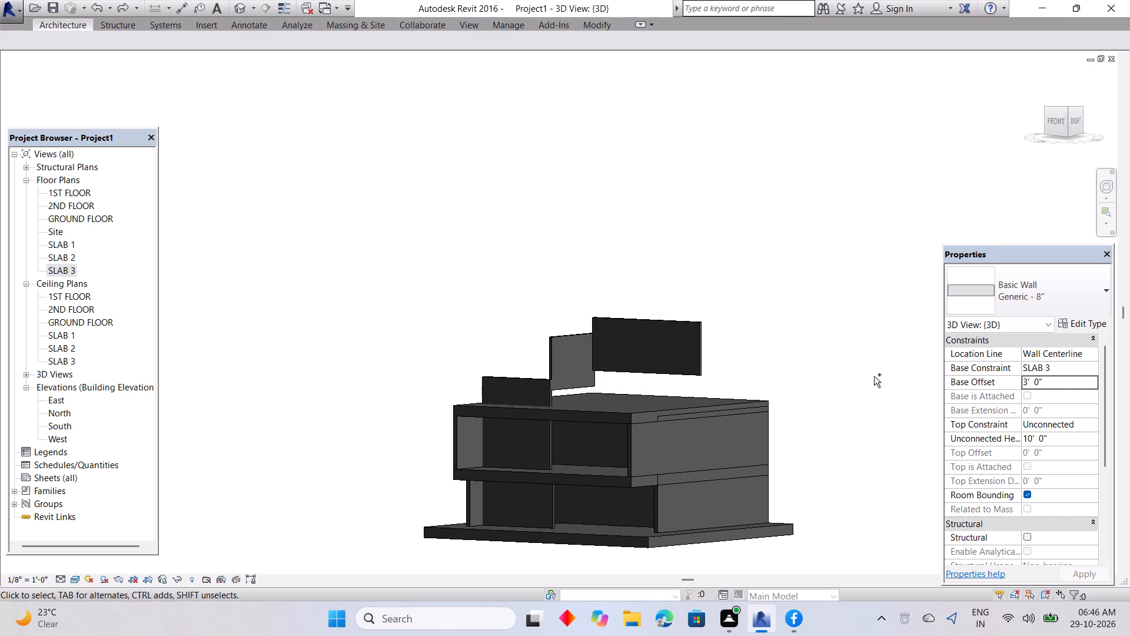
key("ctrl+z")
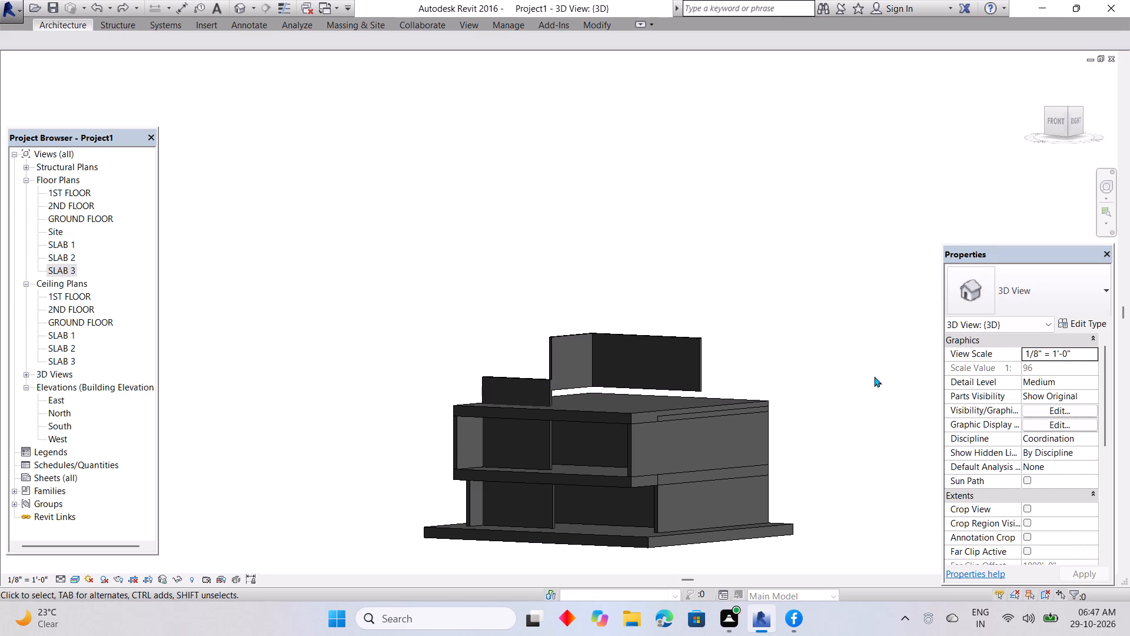
Delete both connected Generic - 8" rooftop walls based on SLAB 3, keeping the short front wall.
middle_click_drag(832, 380, 697, 408, "shift")
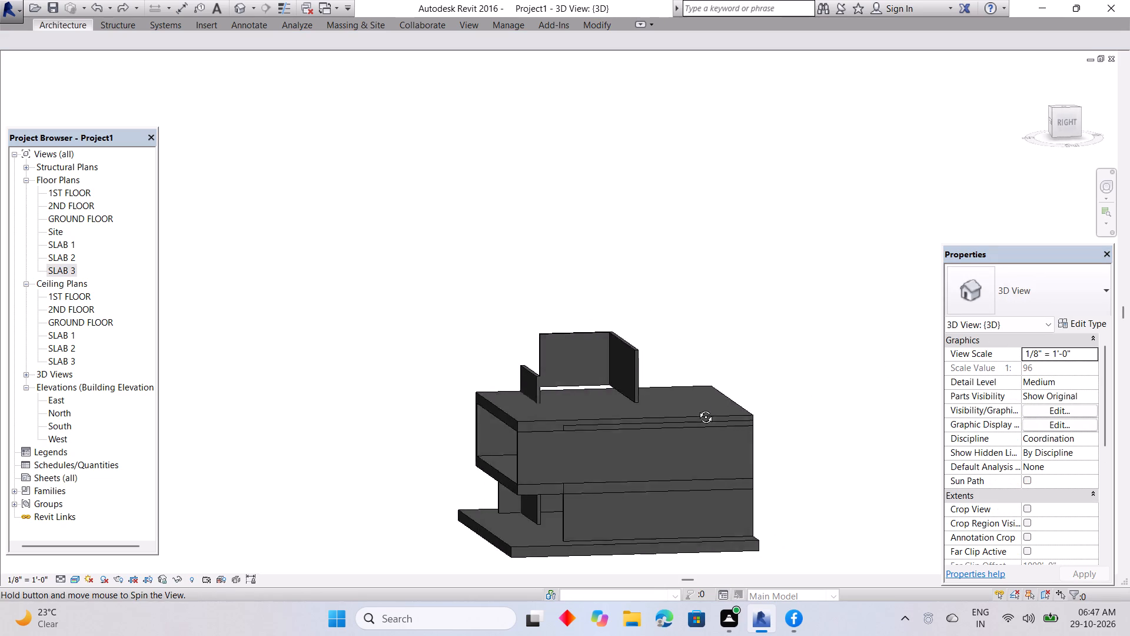
middle_click_drag(697, 408, 725, 413, "shift")
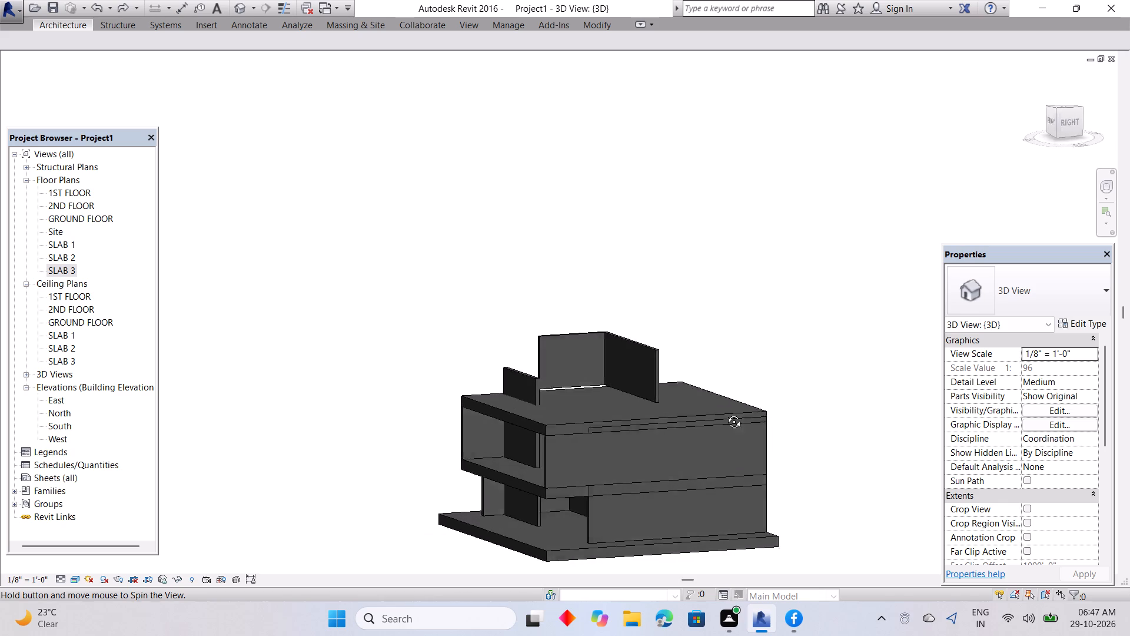
middle_click_drag(725, 413, 820, 401, "shift")
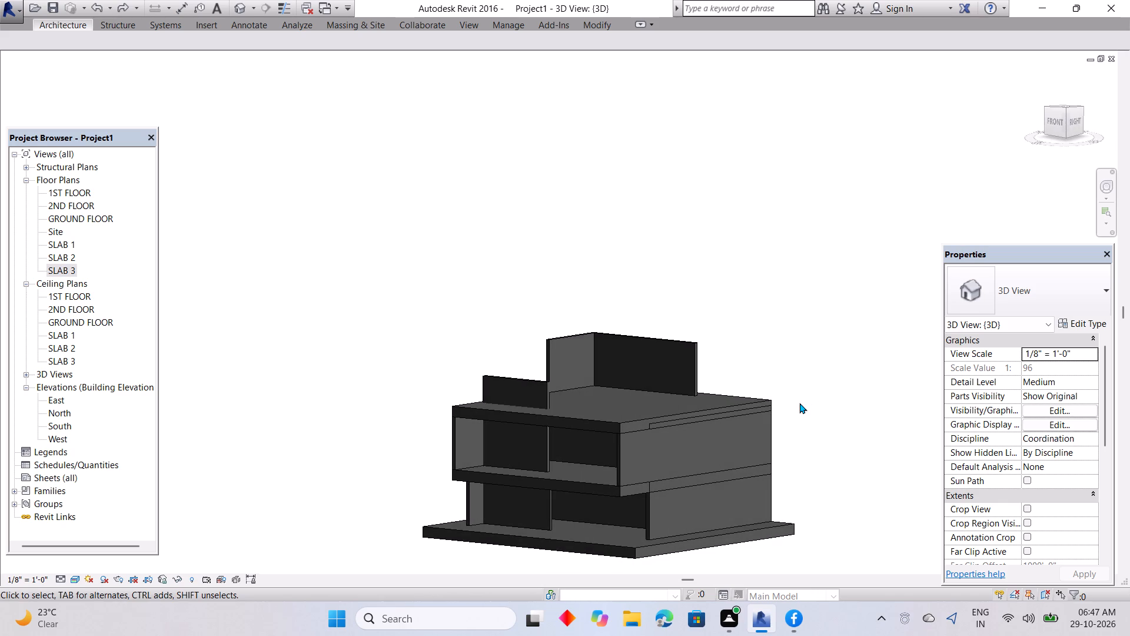
left_click(611, 343)
left_click(571, 341)
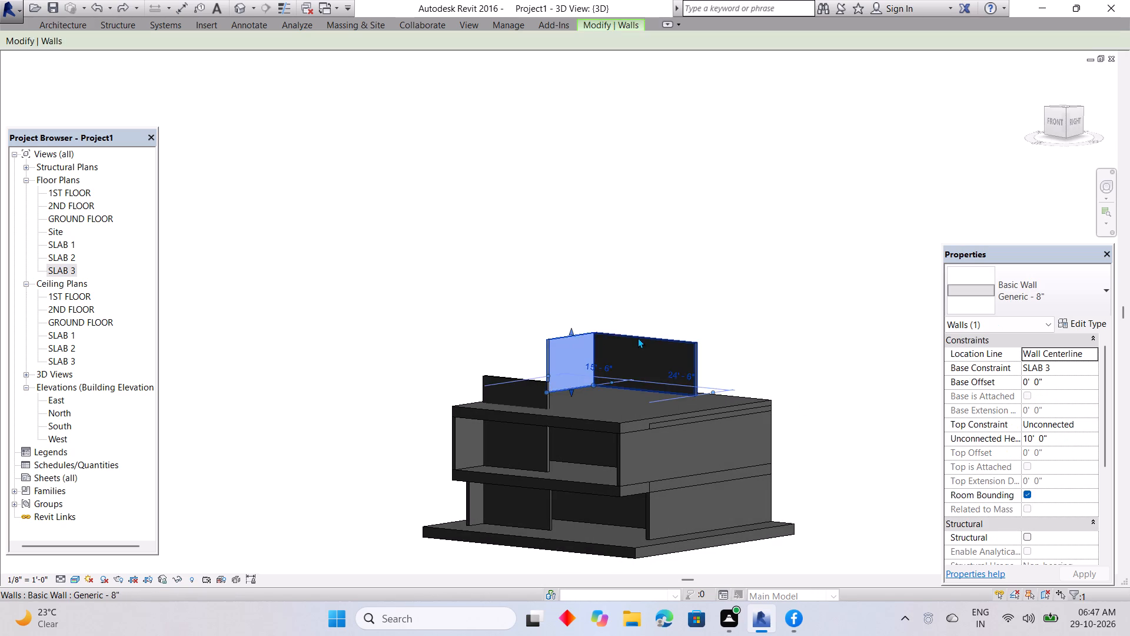
left_click(637, 337)
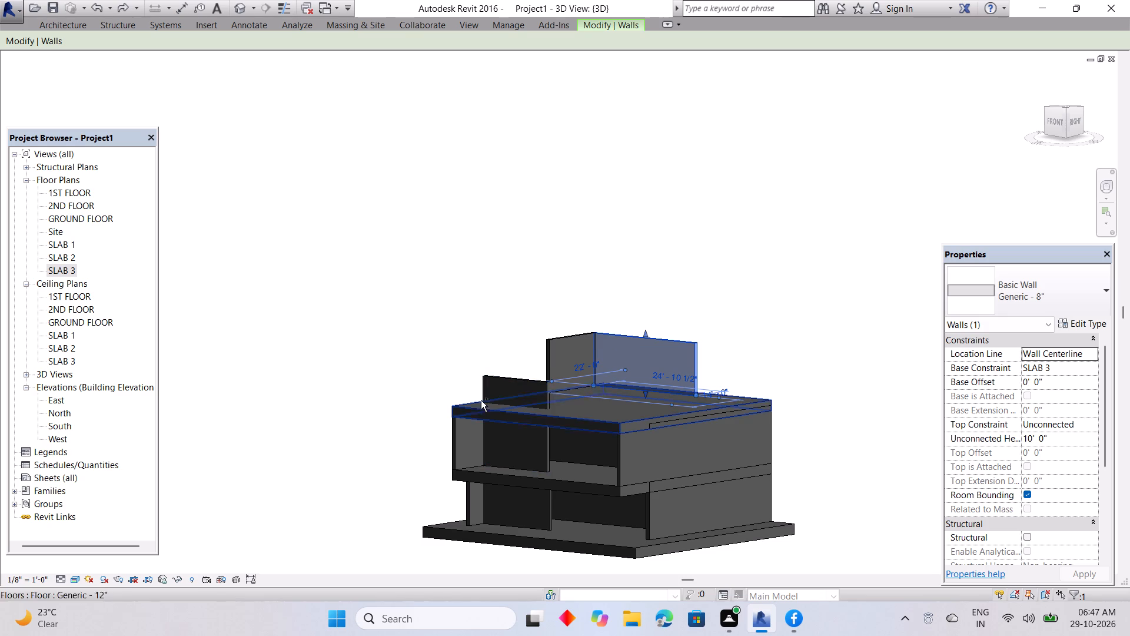
left_click(570, 340, "ctrl")
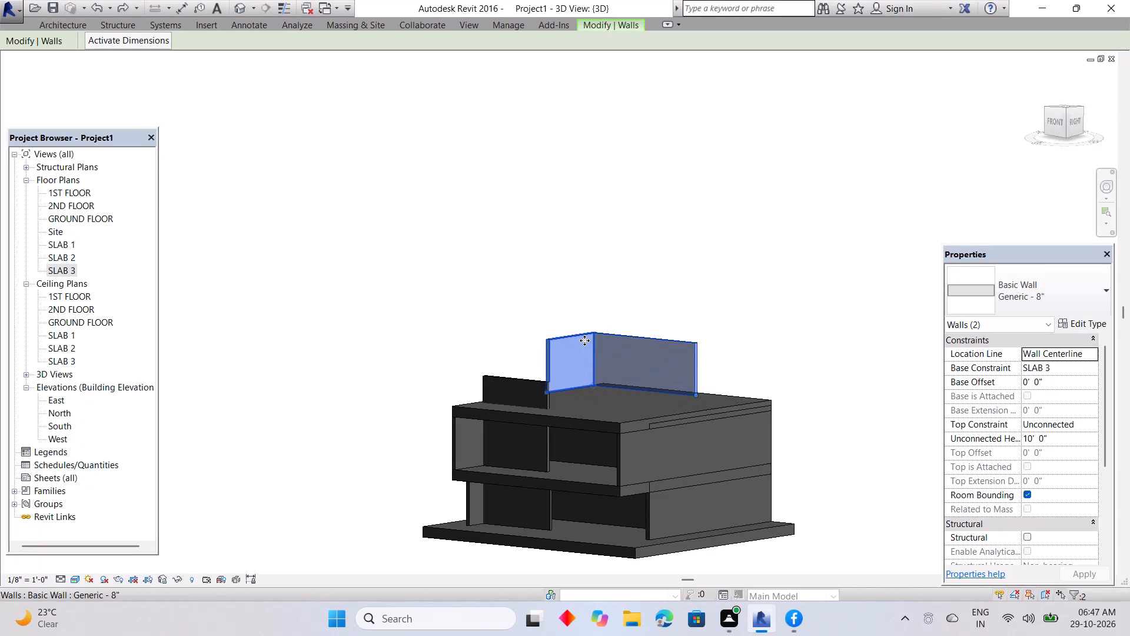
right_click(584, 340)
key("Delete")
left_click(474, 329)
left_click(470, 323)
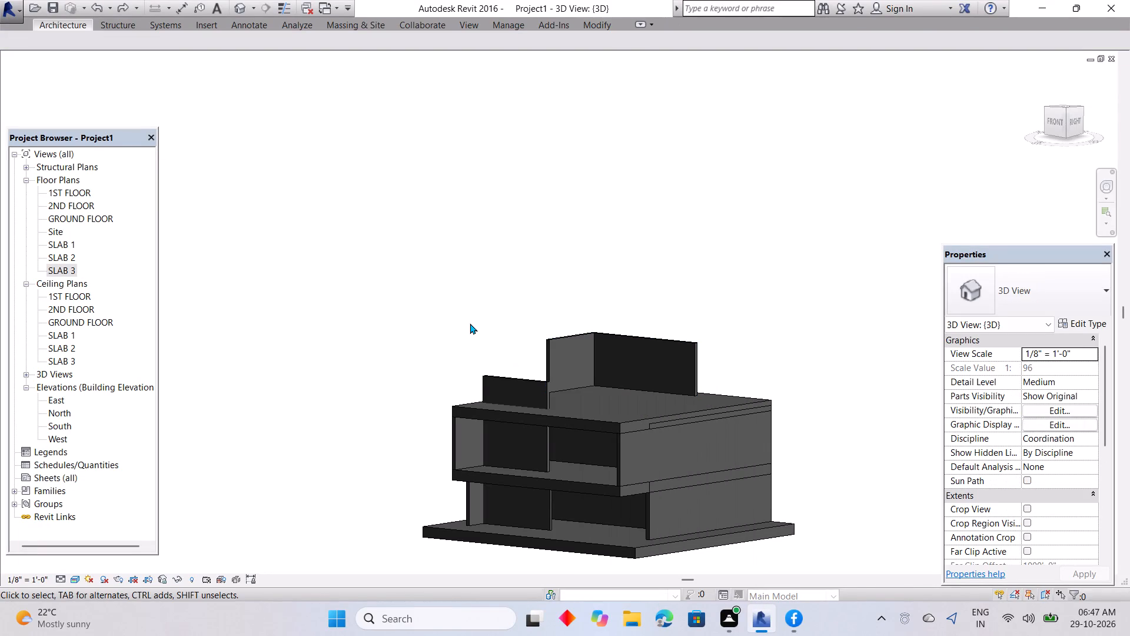
left_click(550, 339)
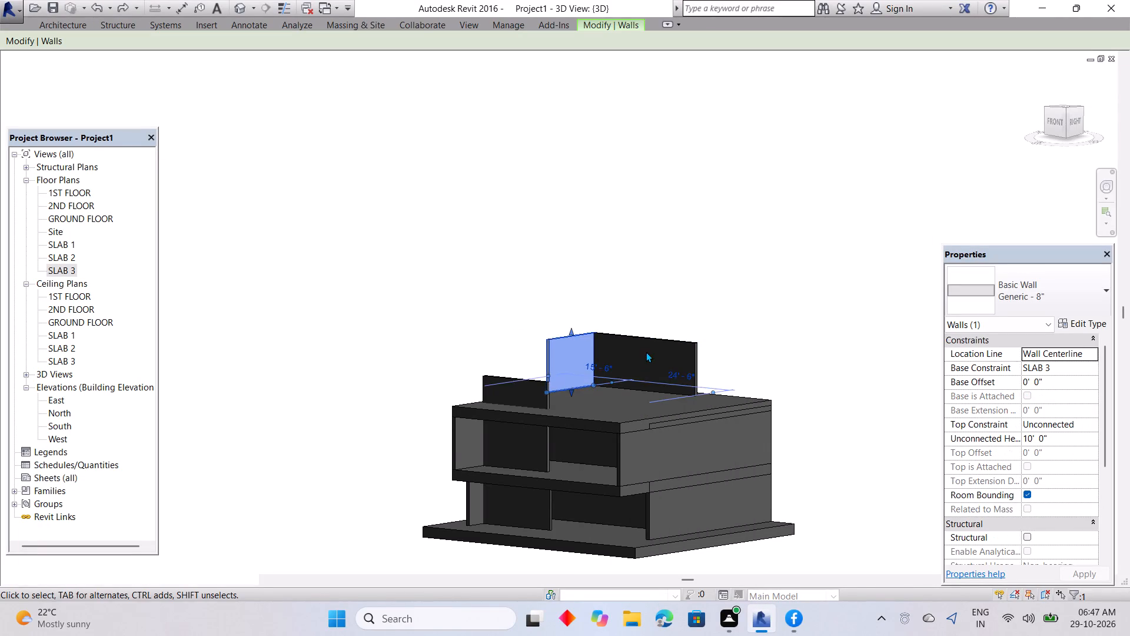
left_click(685, 342, "ctrl")
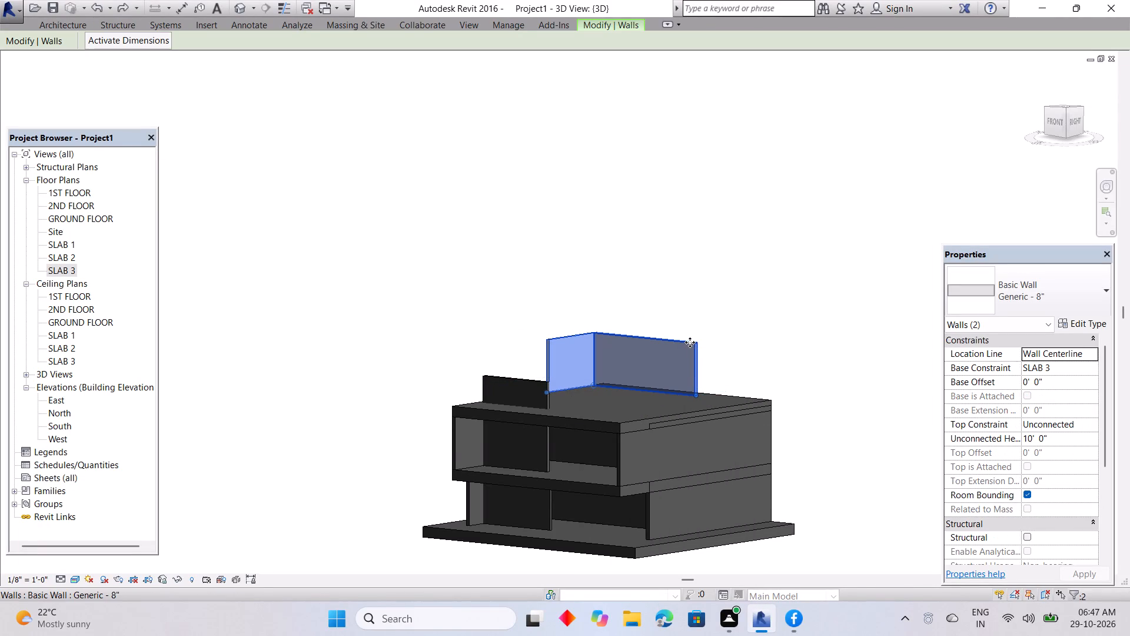
key("Delete")
key("Escape")
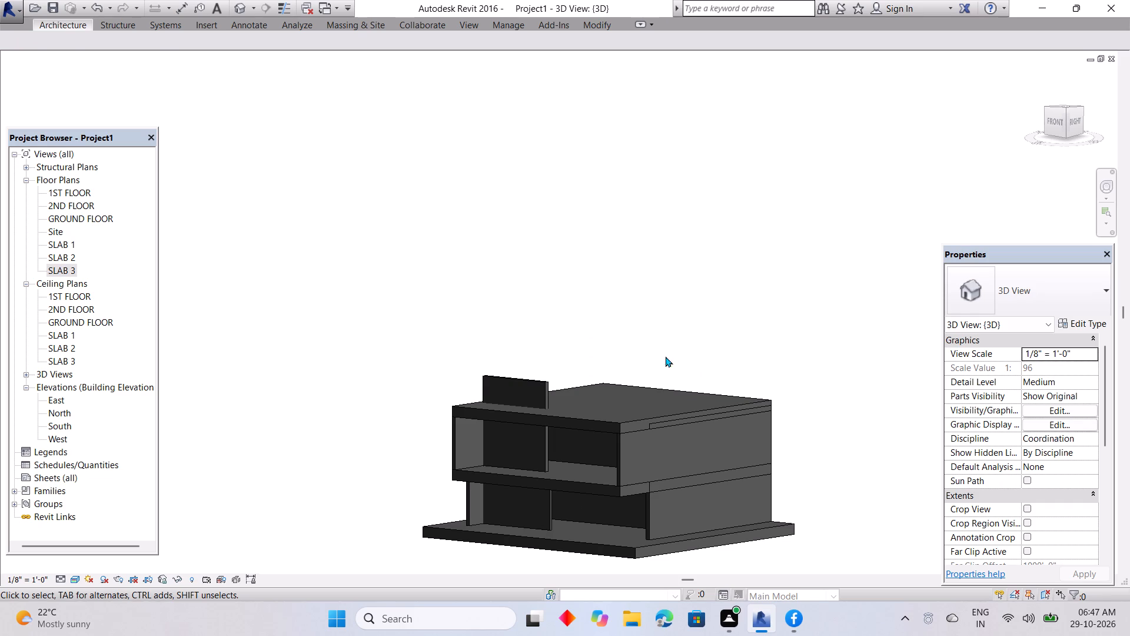
Examine the roof slab, the short front wall and the SLAB 3 level in the east, north, south and west elevations.
double_click(60, 402)
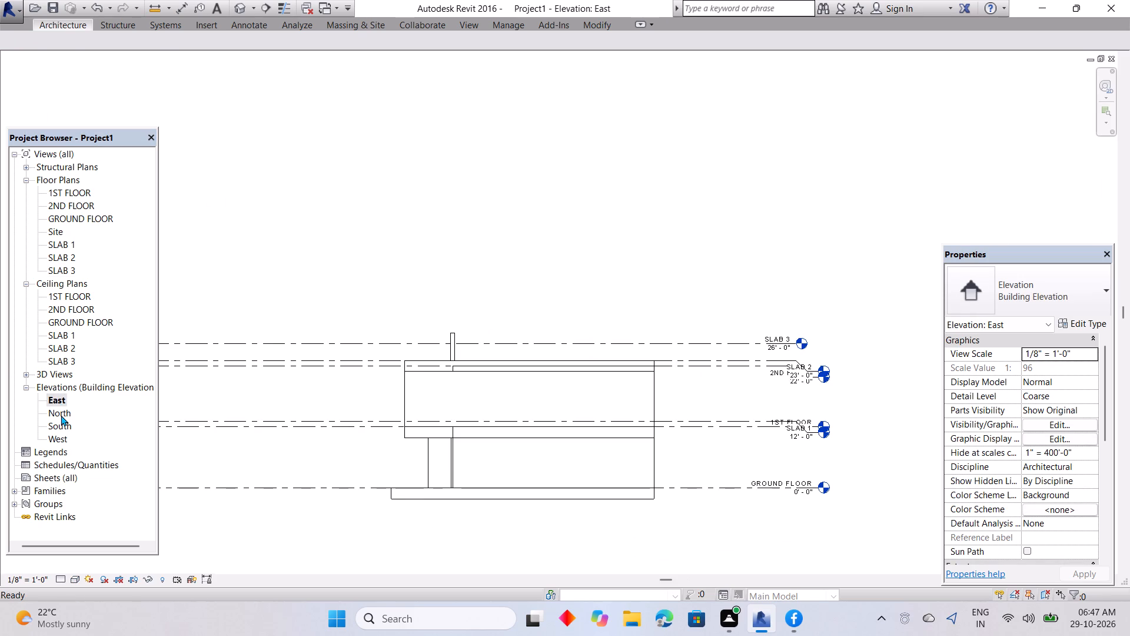
double_click(61, 415)
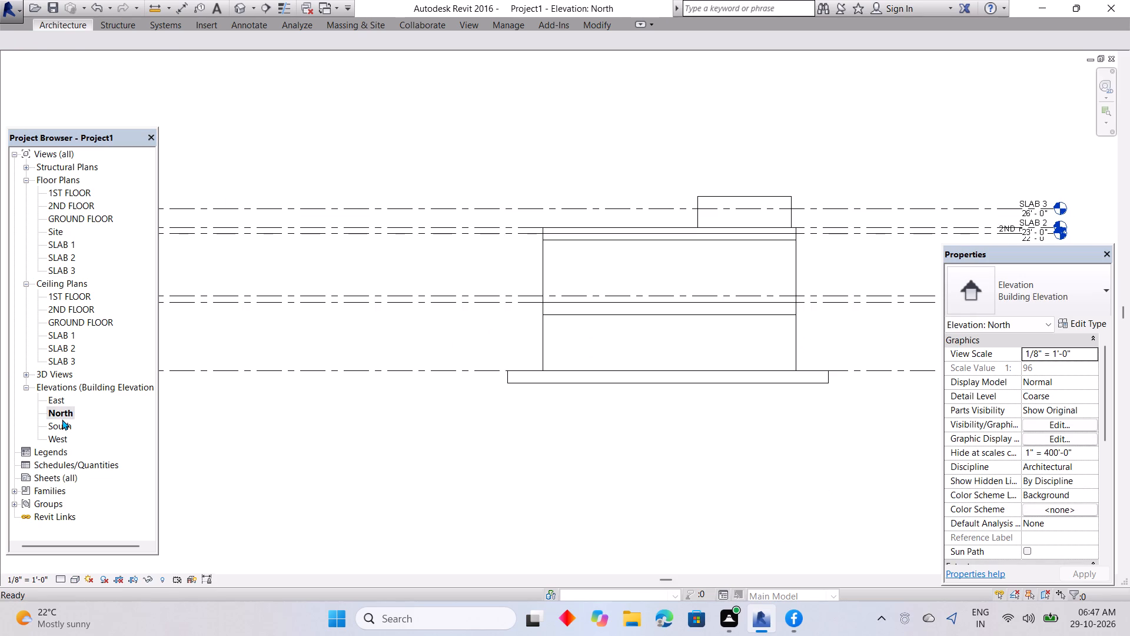
double_click(62, 419)
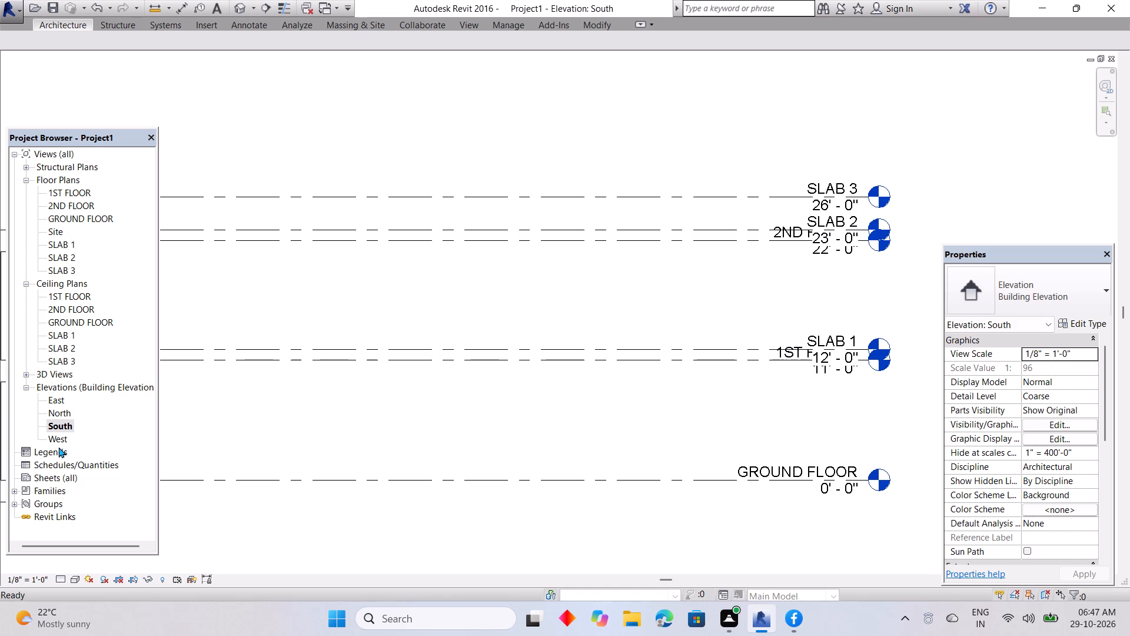
left_click(58, 436)
left_click(58, 436)
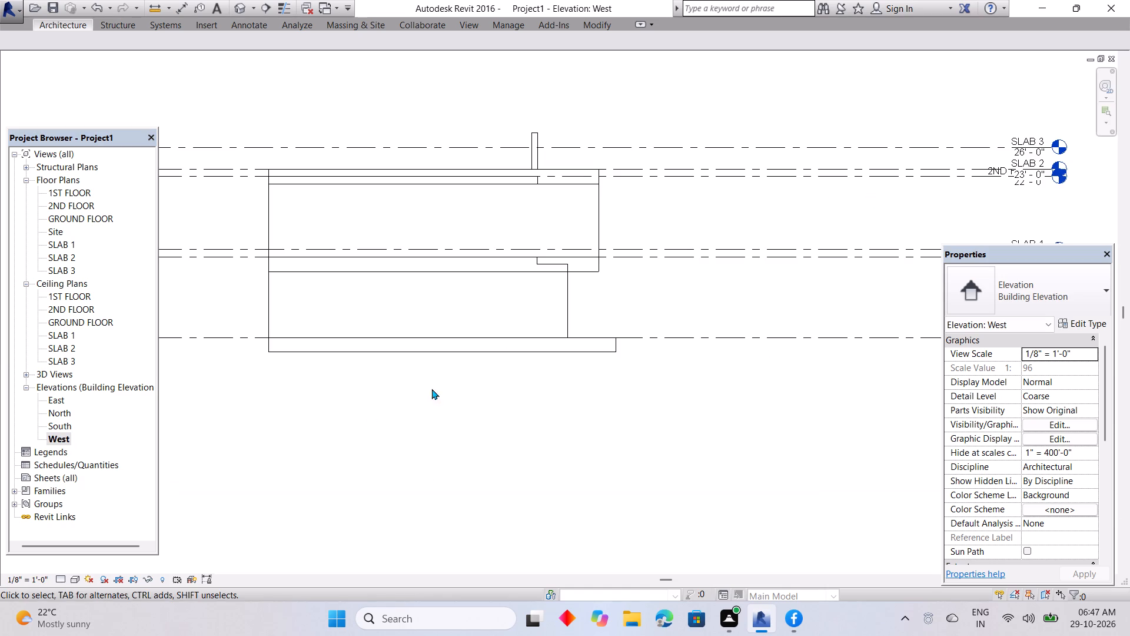
left_click(55, 411)
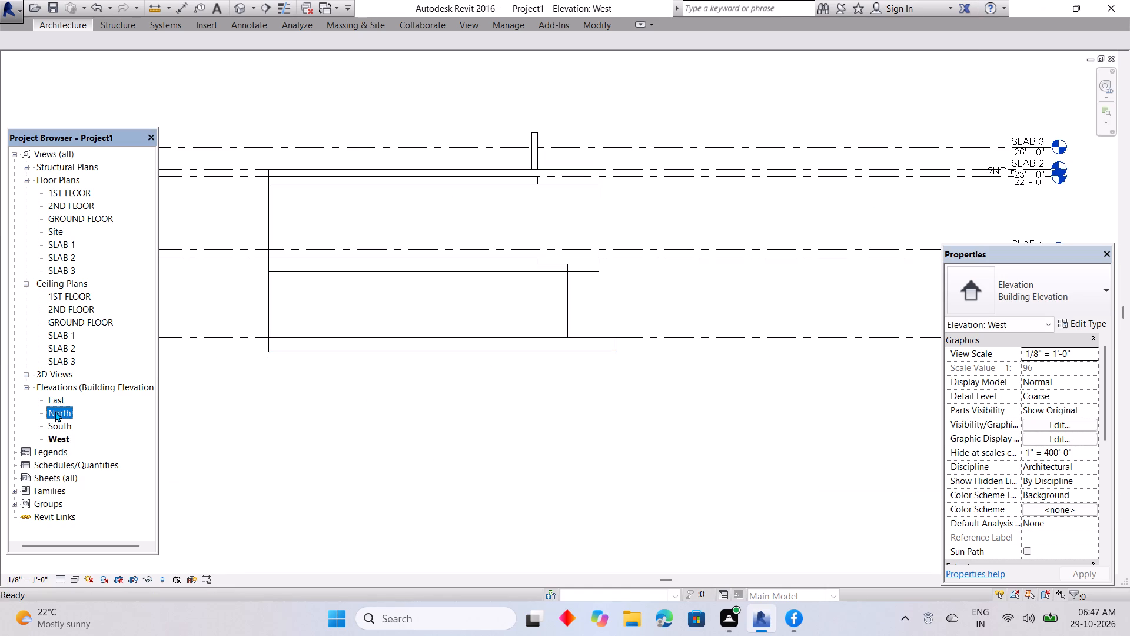
left_click(55, 411)
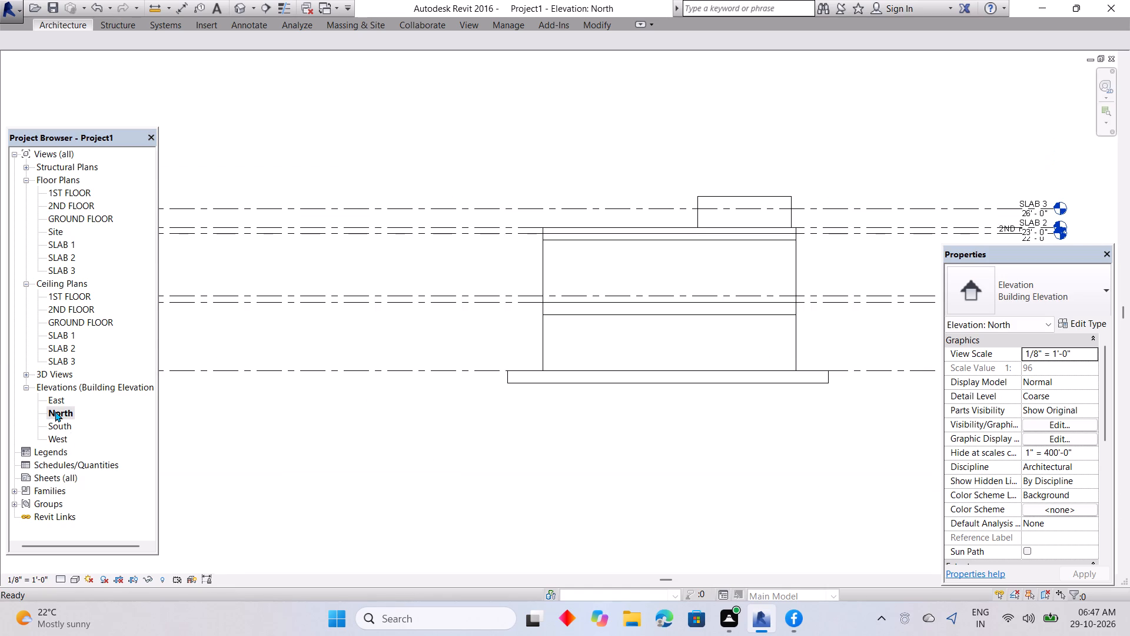
left_click(56, 398)
left_click(56, 398)
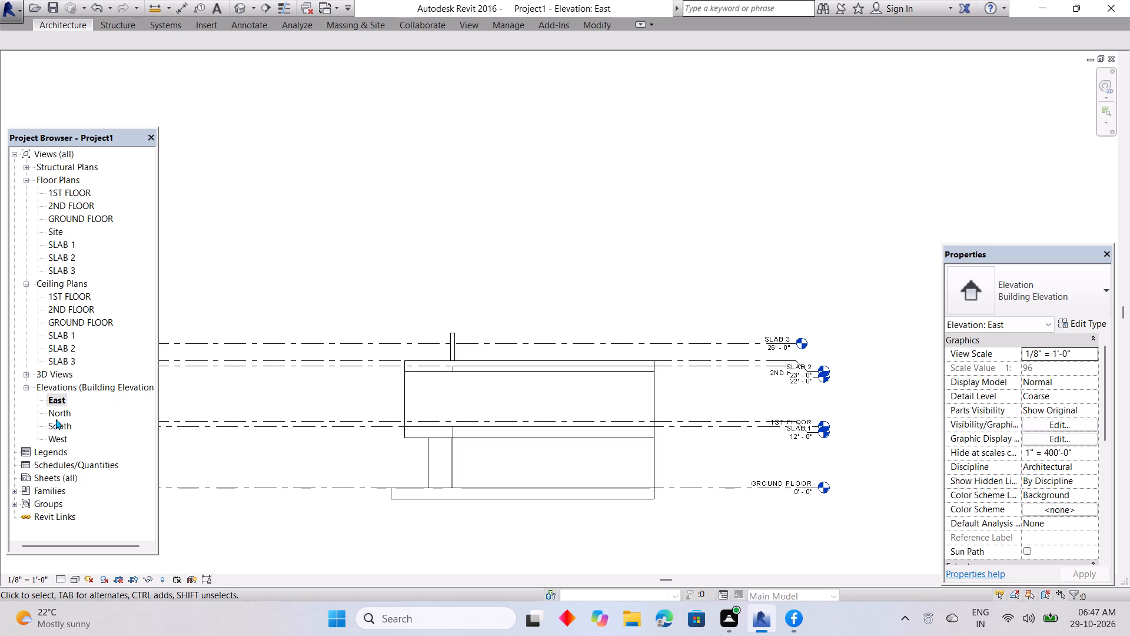
Examine the south elevation closely, checking the short front wall against the roof slab and the upper levels.
double_click(54, 420)
scroll(375, 390, "down", 4)
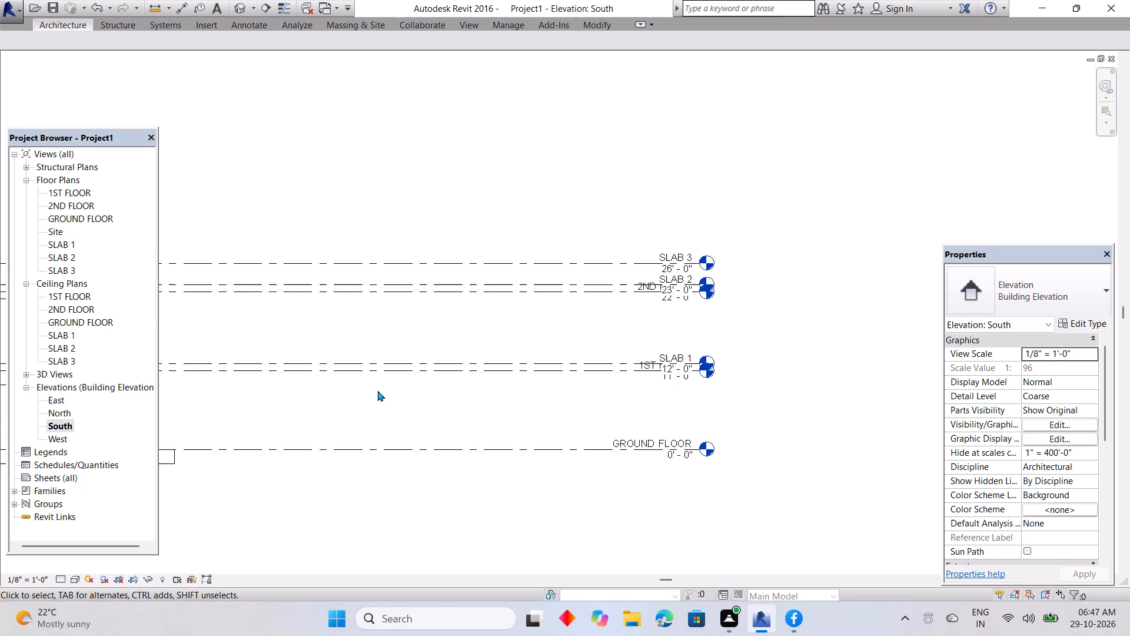
scroll(377, 390, "down", 3)
middle_click_drag(377, 390, 870, 416)
scroll(657, 382, "up", 5)
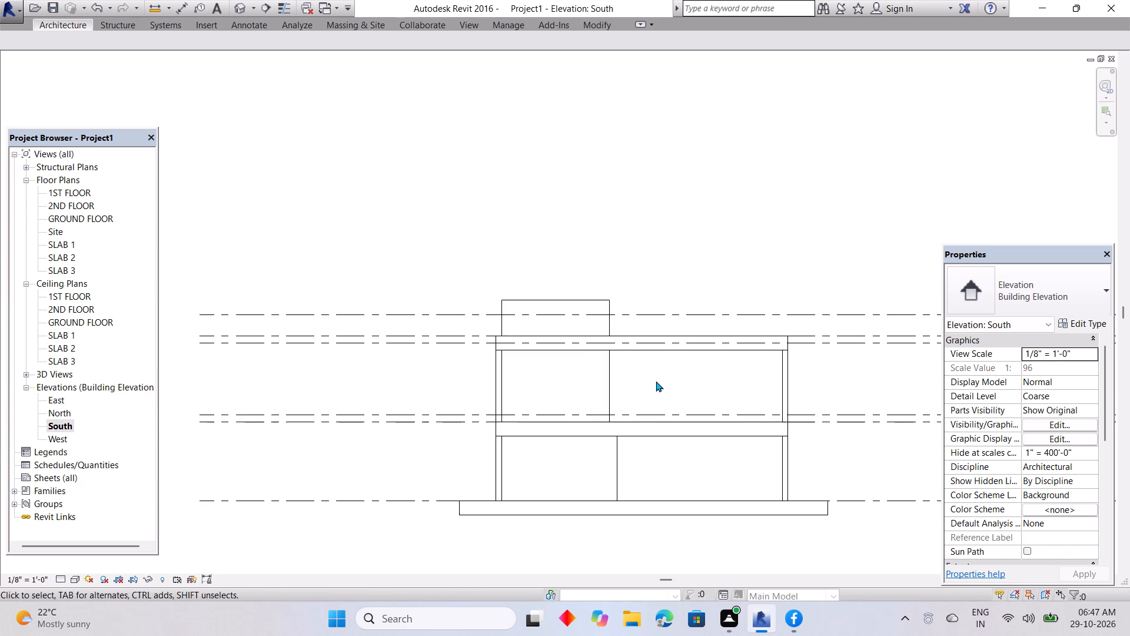
triple_click(672, 363)
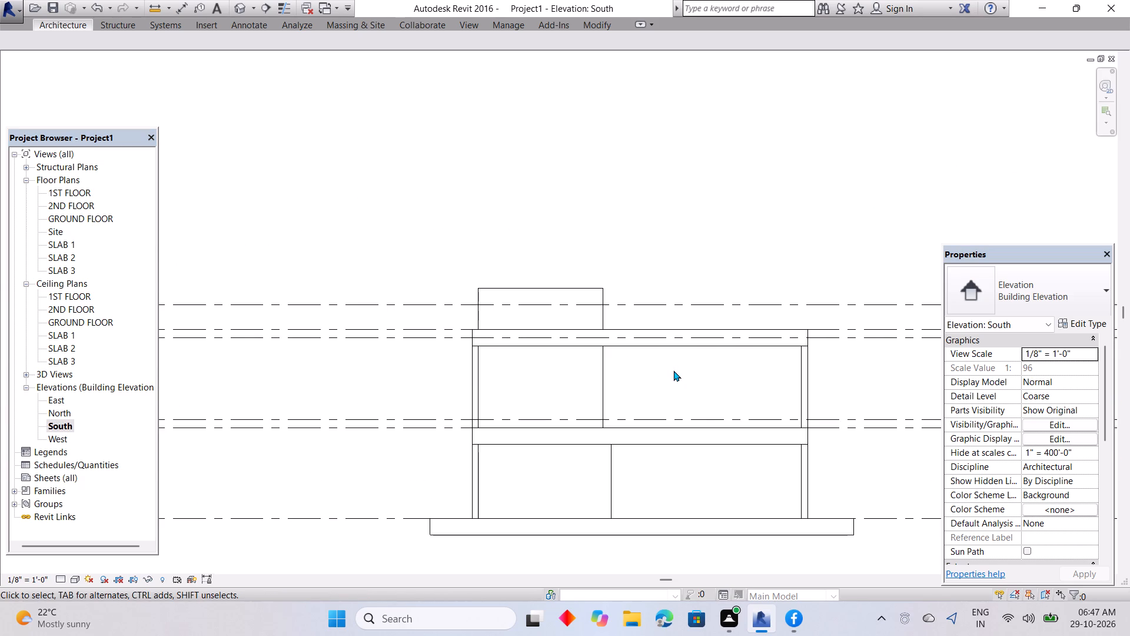
scroll(673, 370, "up", 3)
triple_click(679, 369)
double_click(679, 369)
left_click(690, 358)
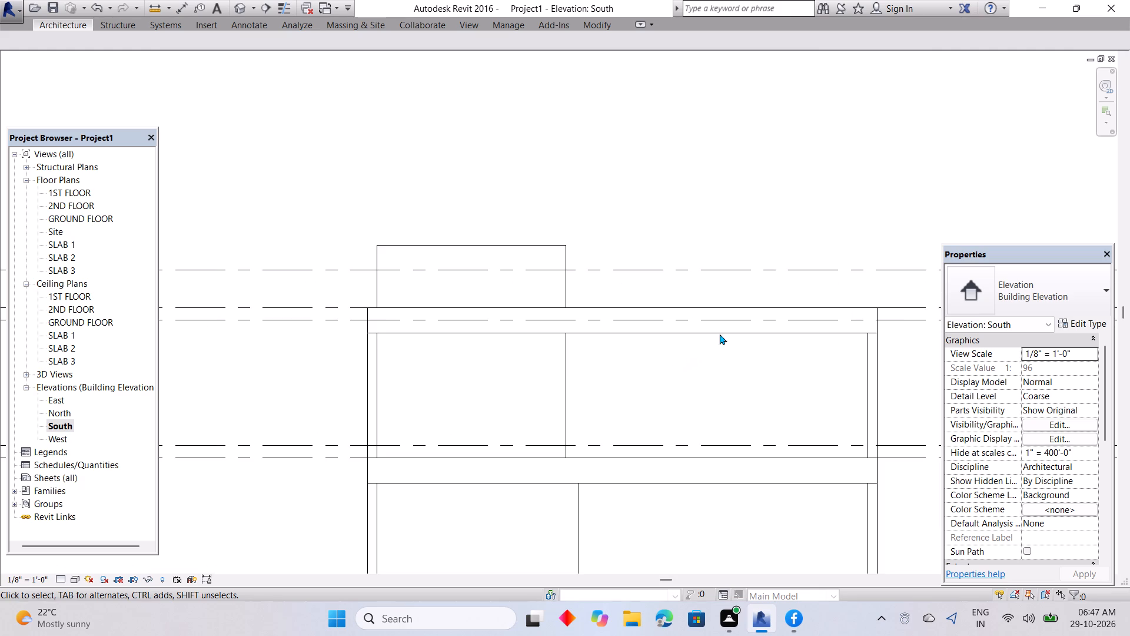
left_click(732, 379)
left_click_drag(815, 386, 810, 392)
scroll(809, 392, "down", 3)
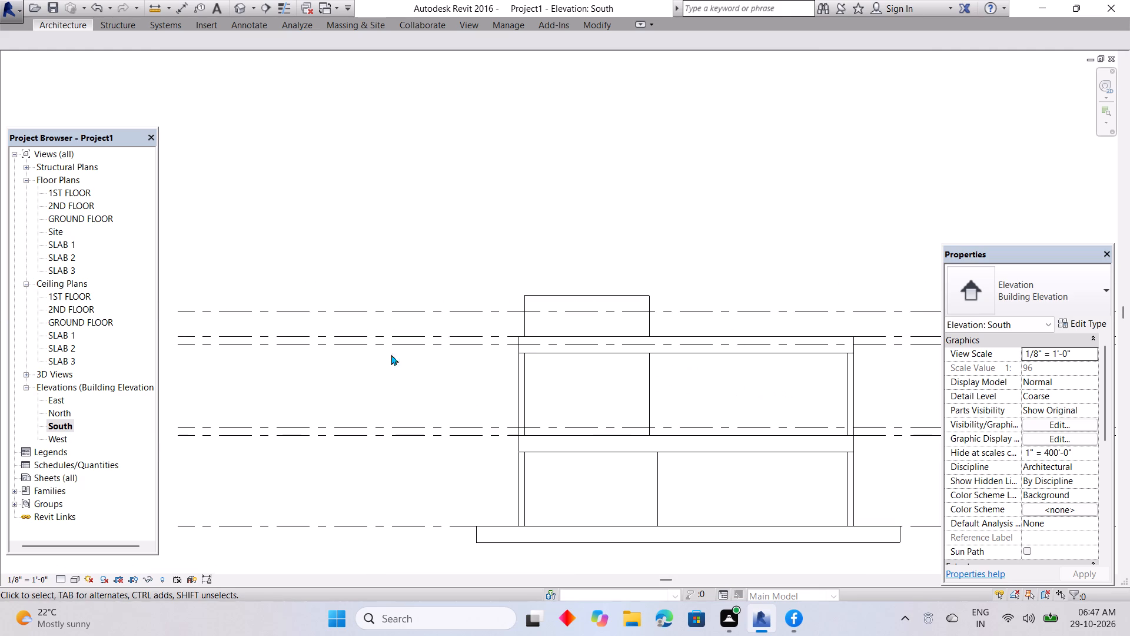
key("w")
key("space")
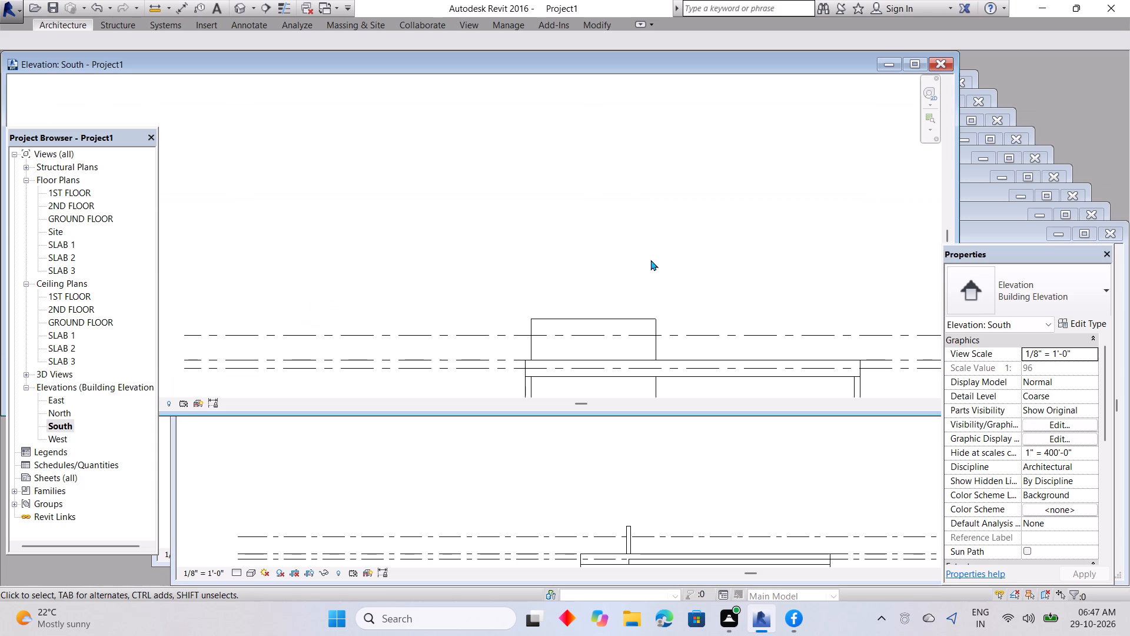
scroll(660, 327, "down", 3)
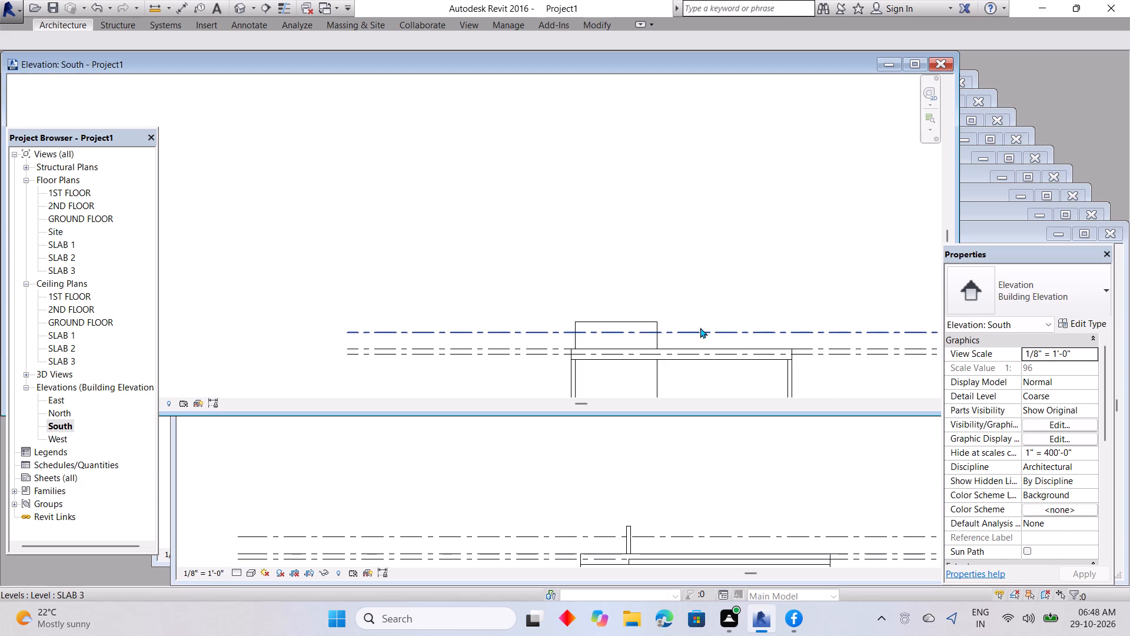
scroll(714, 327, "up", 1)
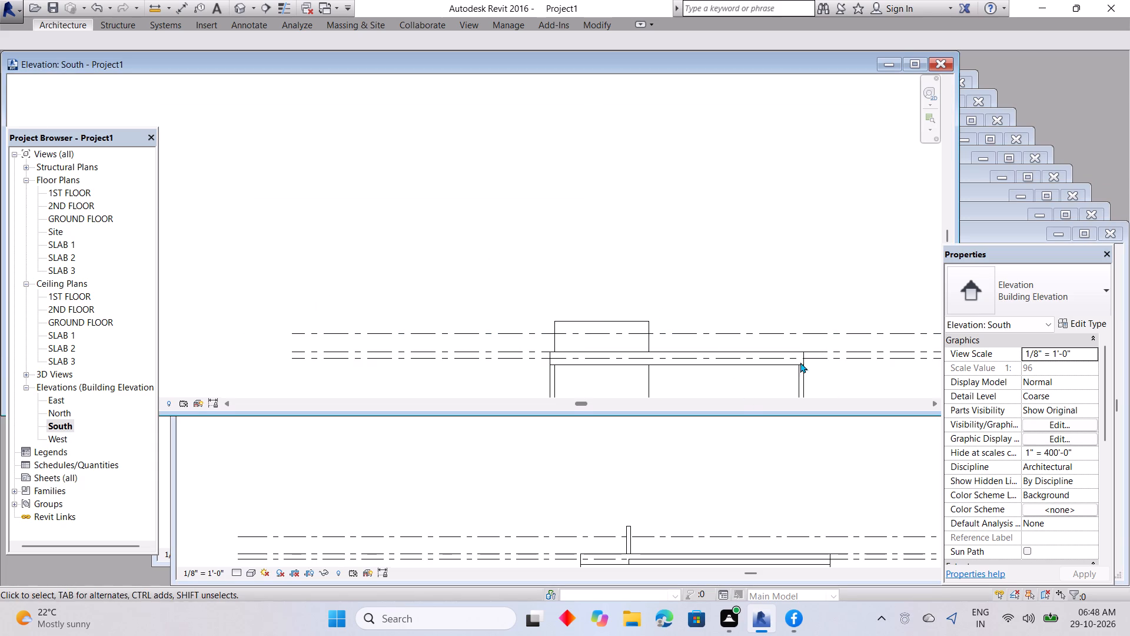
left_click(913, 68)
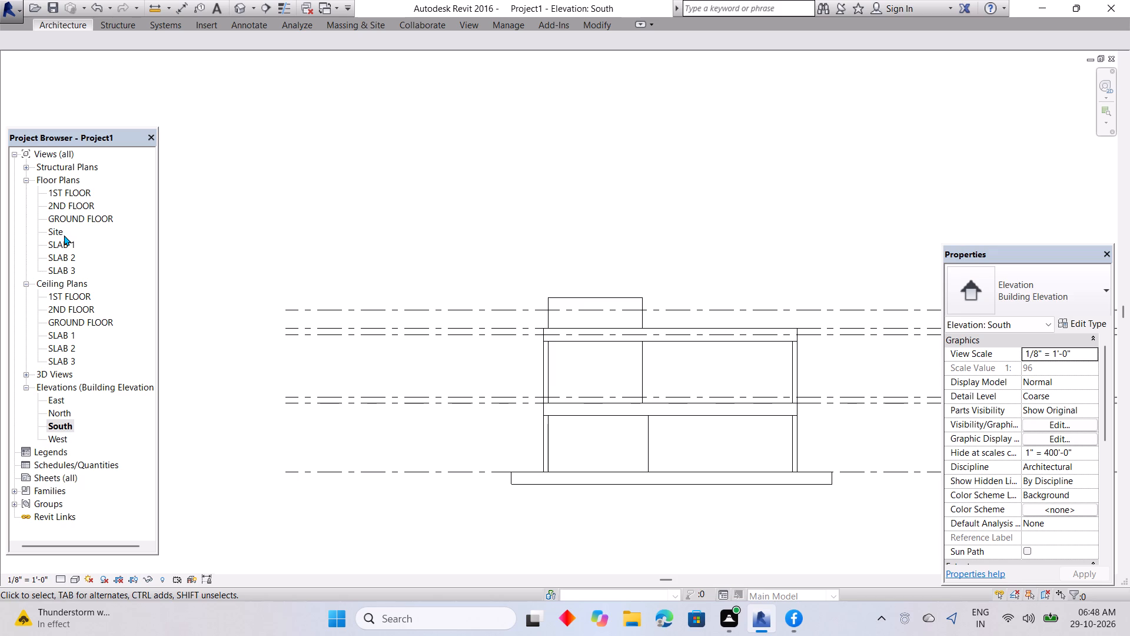
In the SLAB 3 plan, draw a 14' Generic - 8" wall rearward from the short front wall's inner end, continuing across to the slab's edge.
double_click(58, 264)
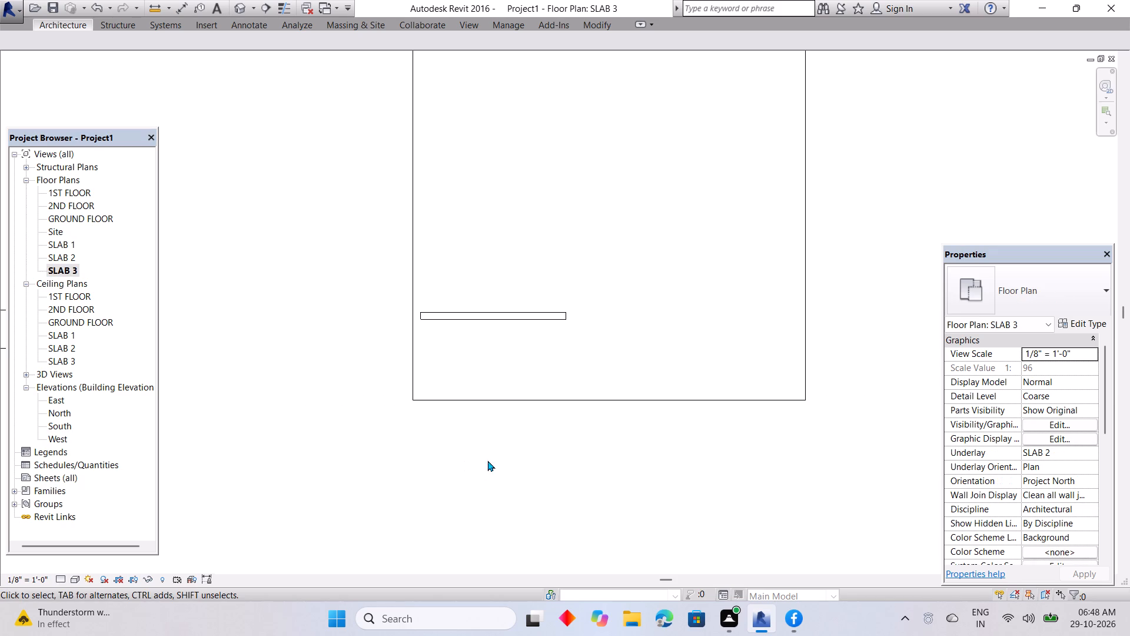
middle_click_drag(543, 332, 534, 385)
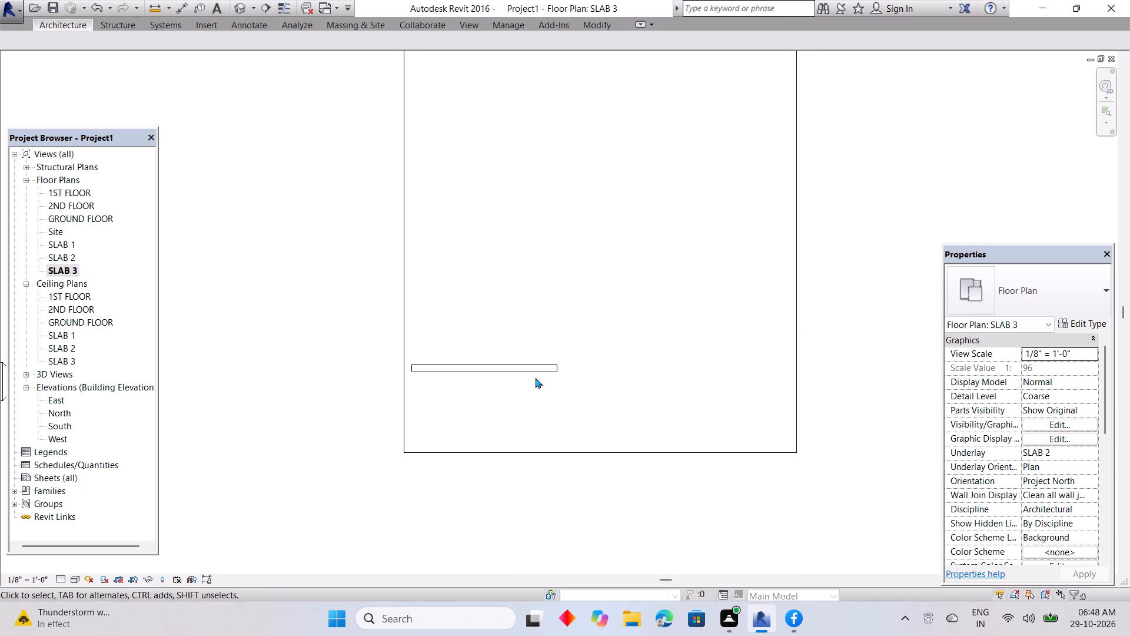
type("w")
key("space")
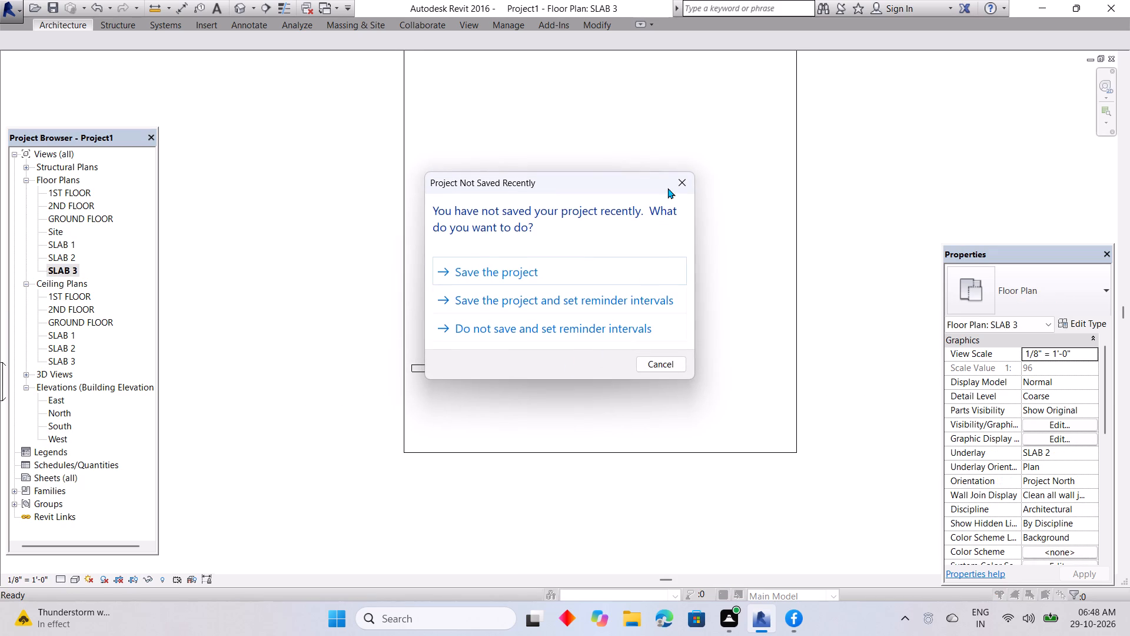
left_click(673, 180)
left_click(553, 363)
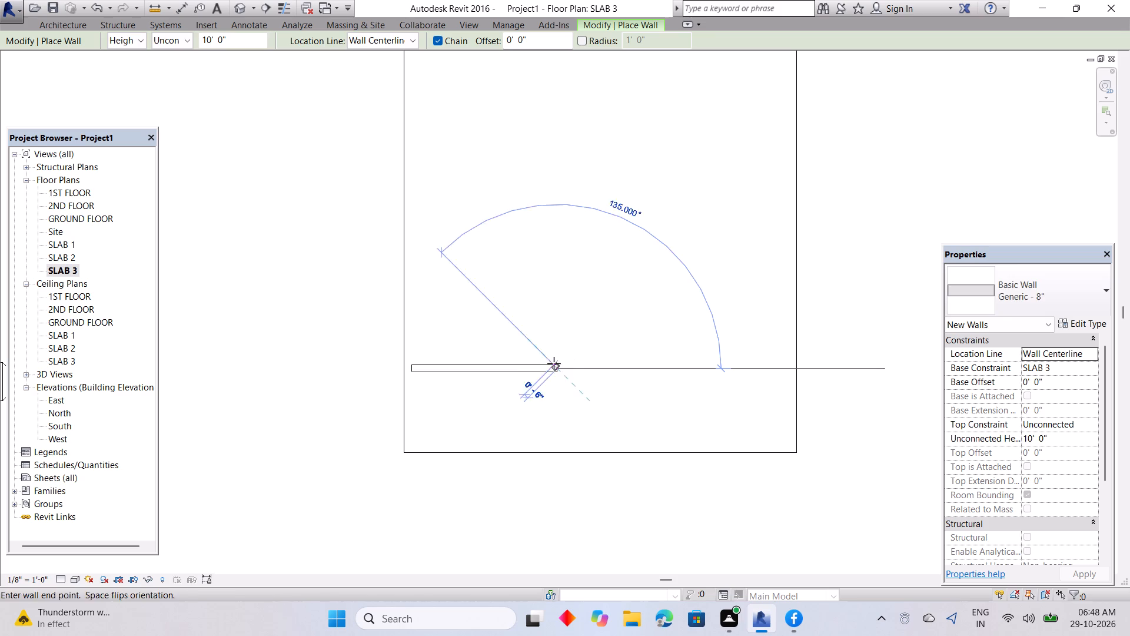
type("14")
key("Return")
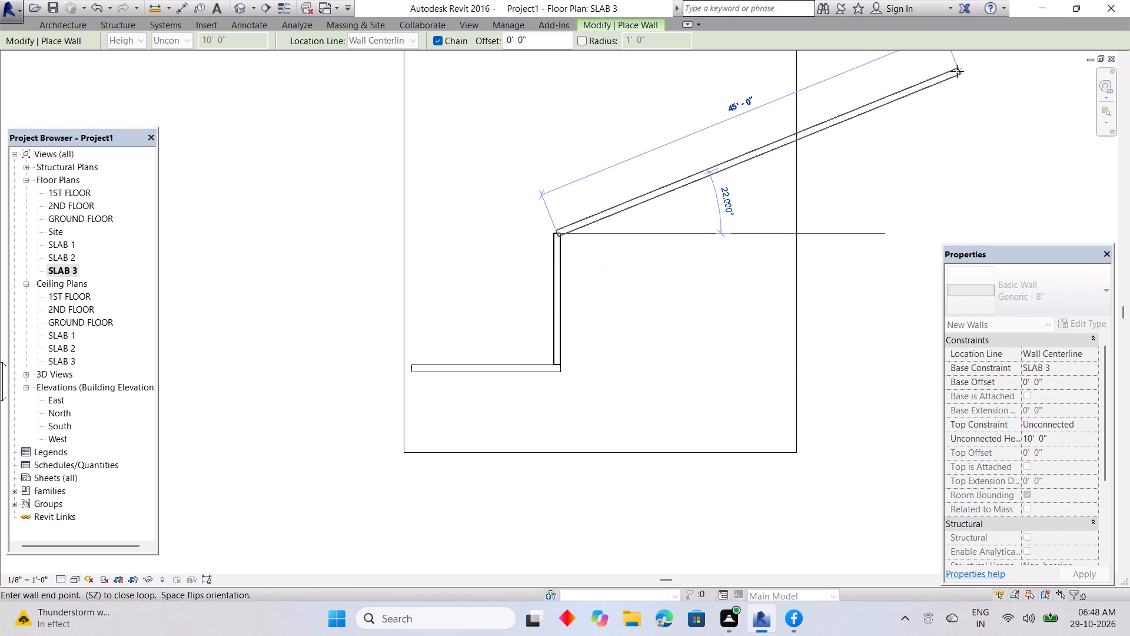
left_click(800, 239)
key("Escape")
key("Escape")
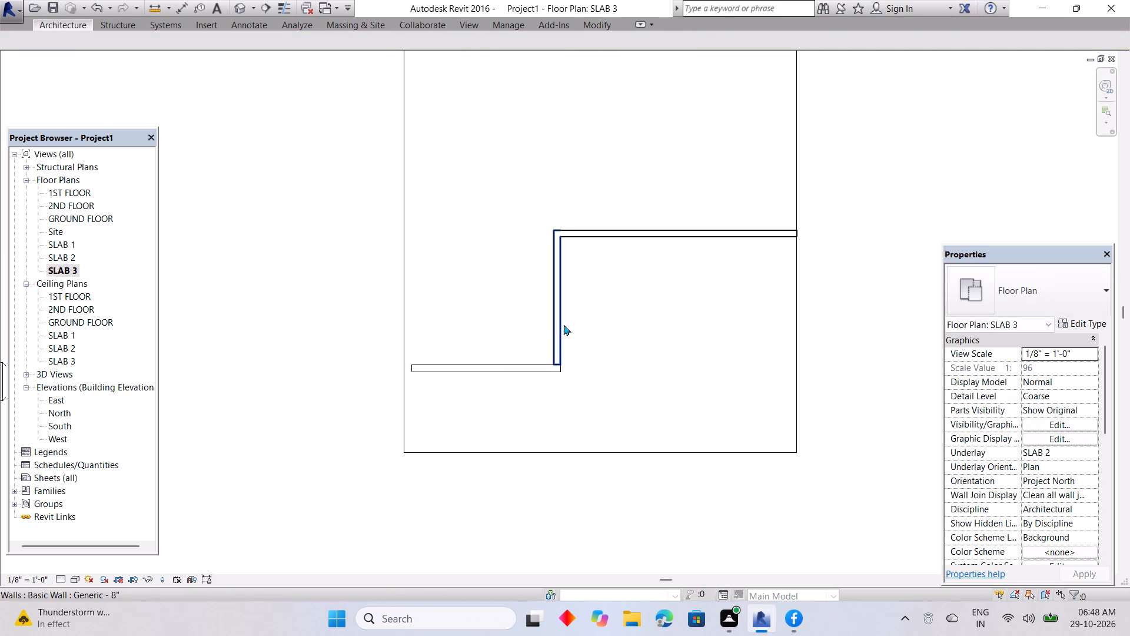
Set the base offset of both new Generic - 8" rooftop walls to -3'.
left_click(554, 325)
left_click(649, 233)
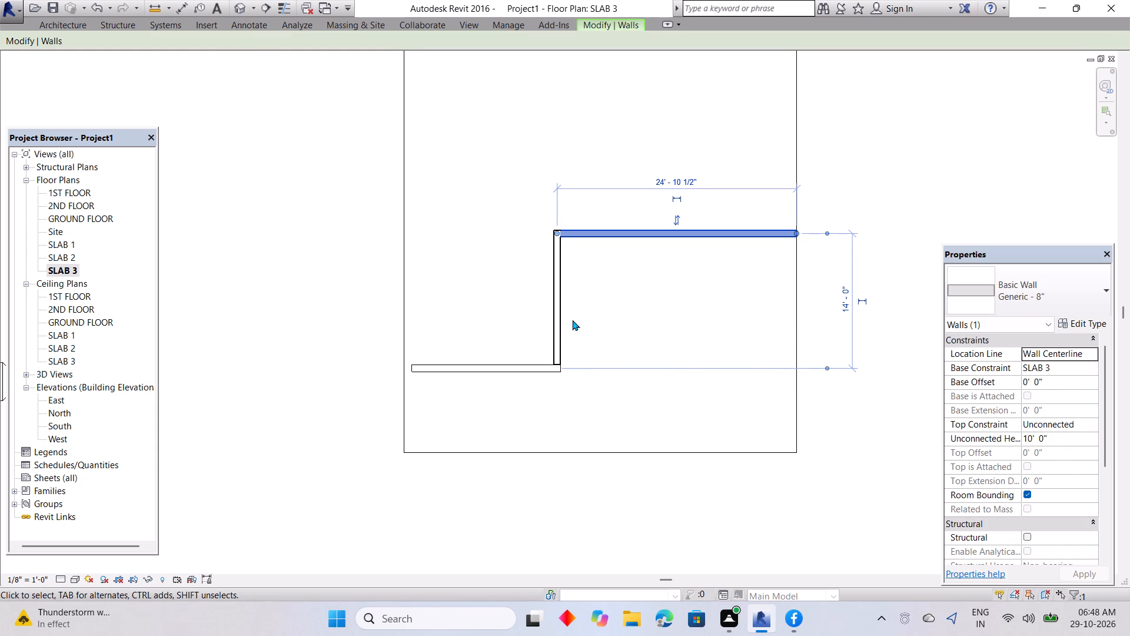
left_click(556, 319, "ctrl")
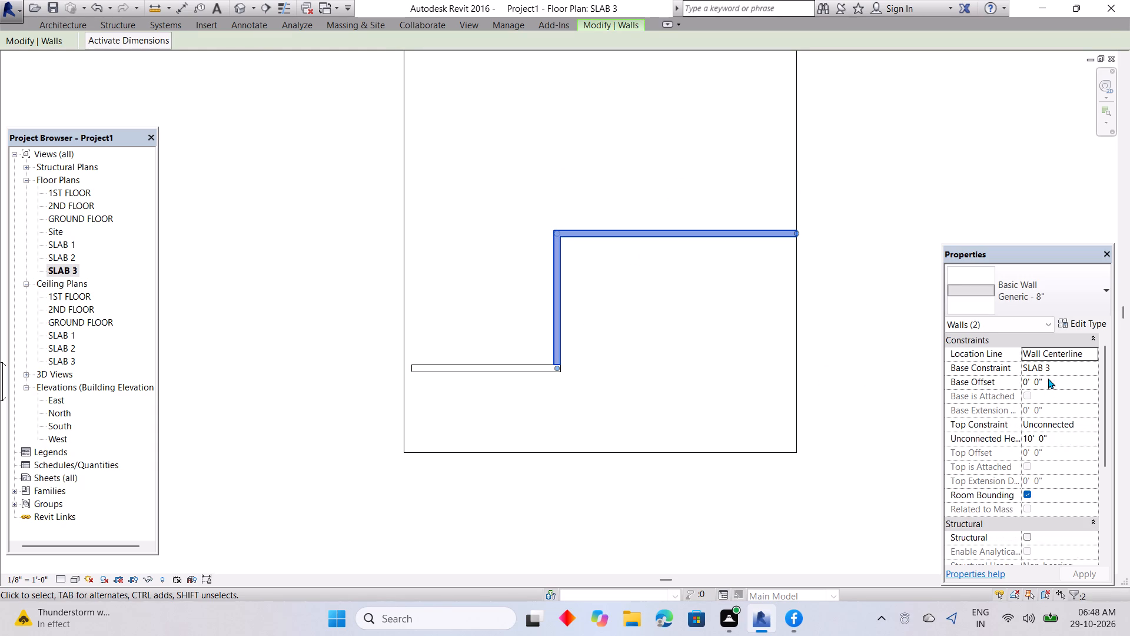
left_click_drag(1048, 378, 1000, 387)
key("BackSpace")
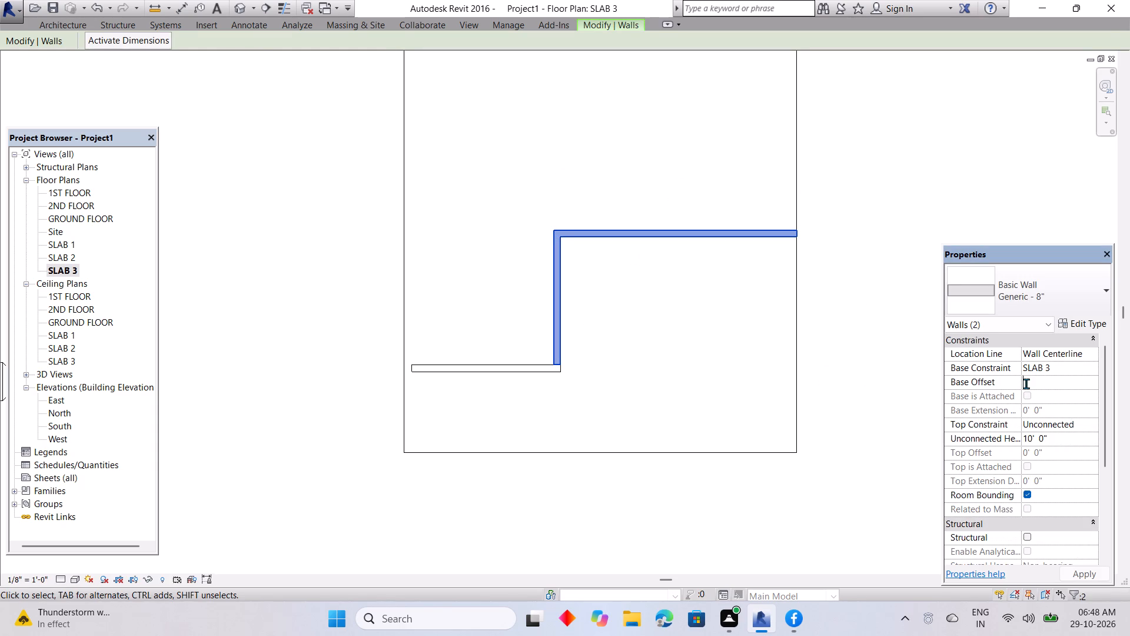
type("-3")
key("Return")
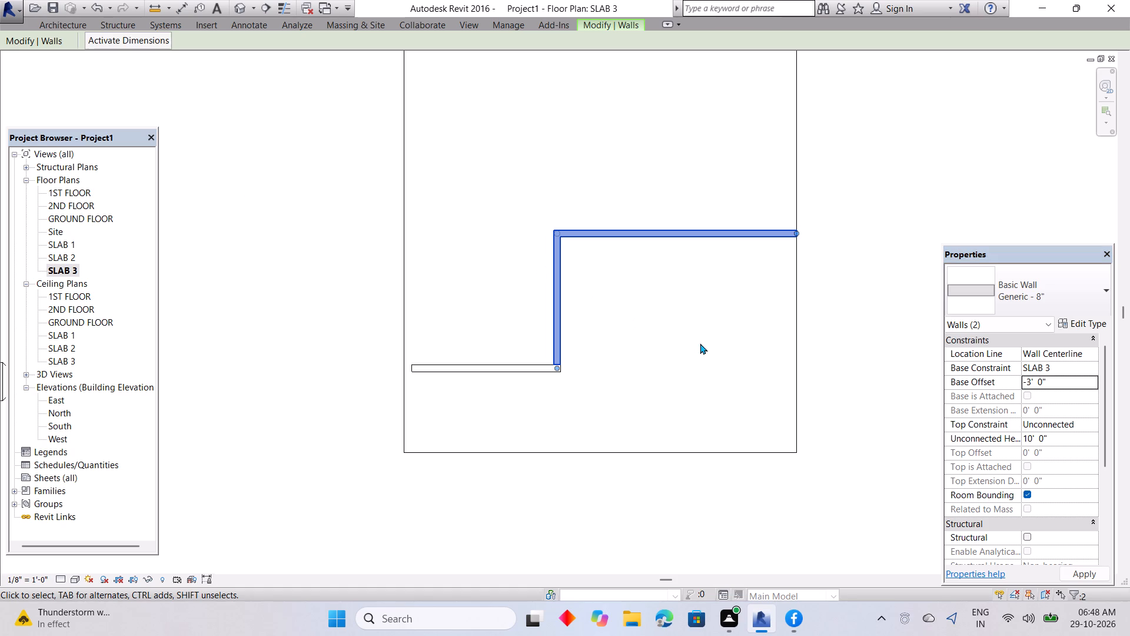
left_click(860, 367)
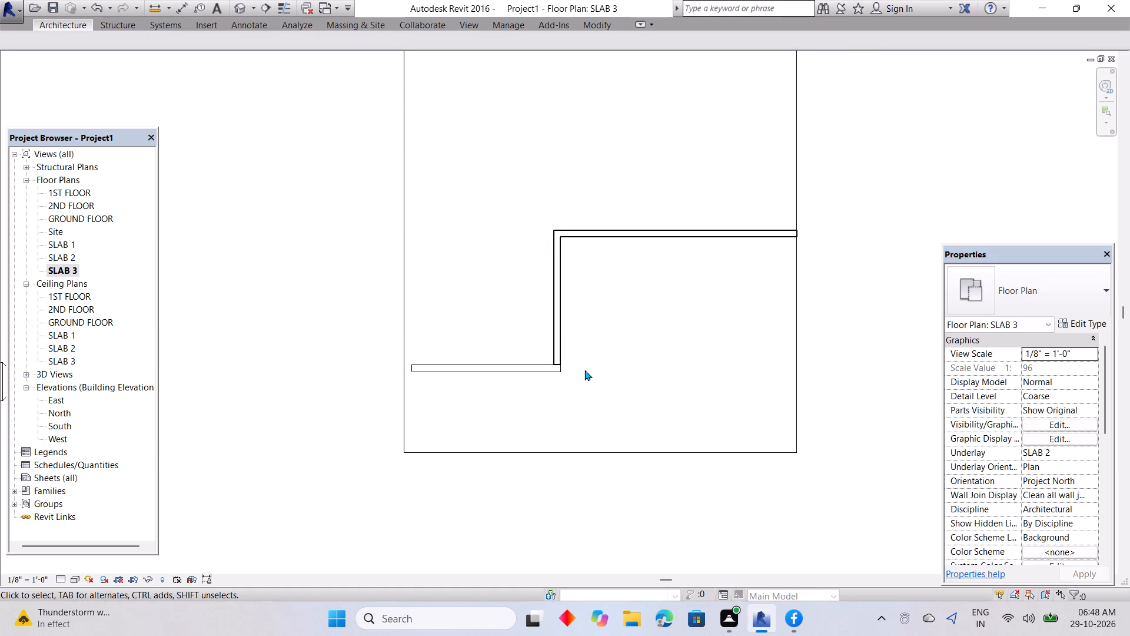
In the 3D view, set the unconnected height of the rear rooftop wall that meets the slab edge to 5'.
left_click(244, 12)
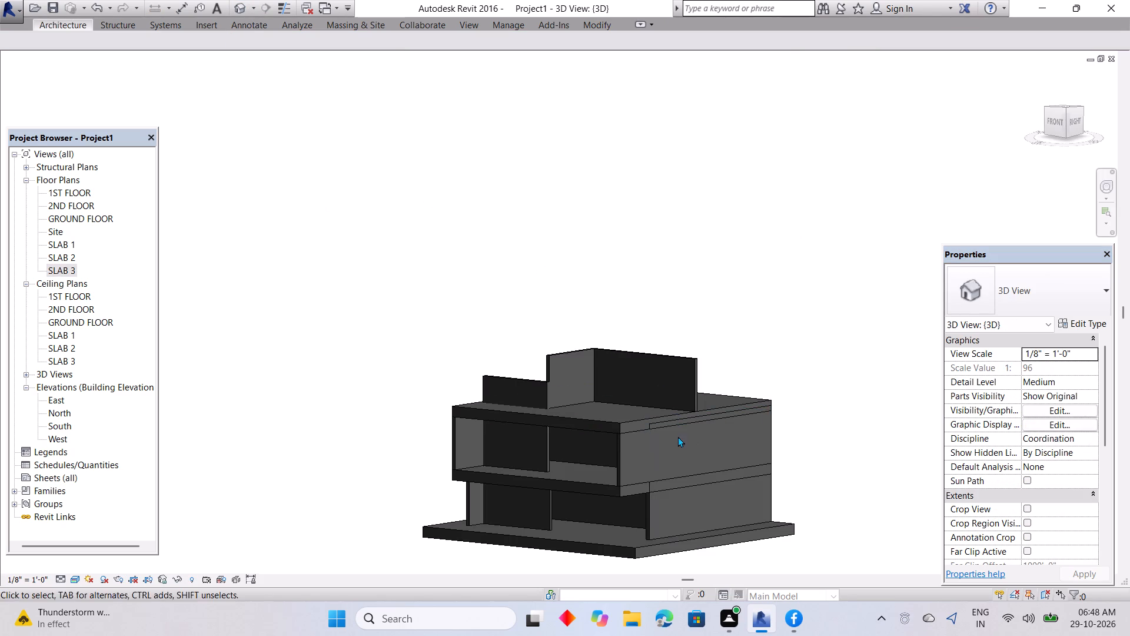
middle_click_drag(595, 429, 474, 431, "shift")
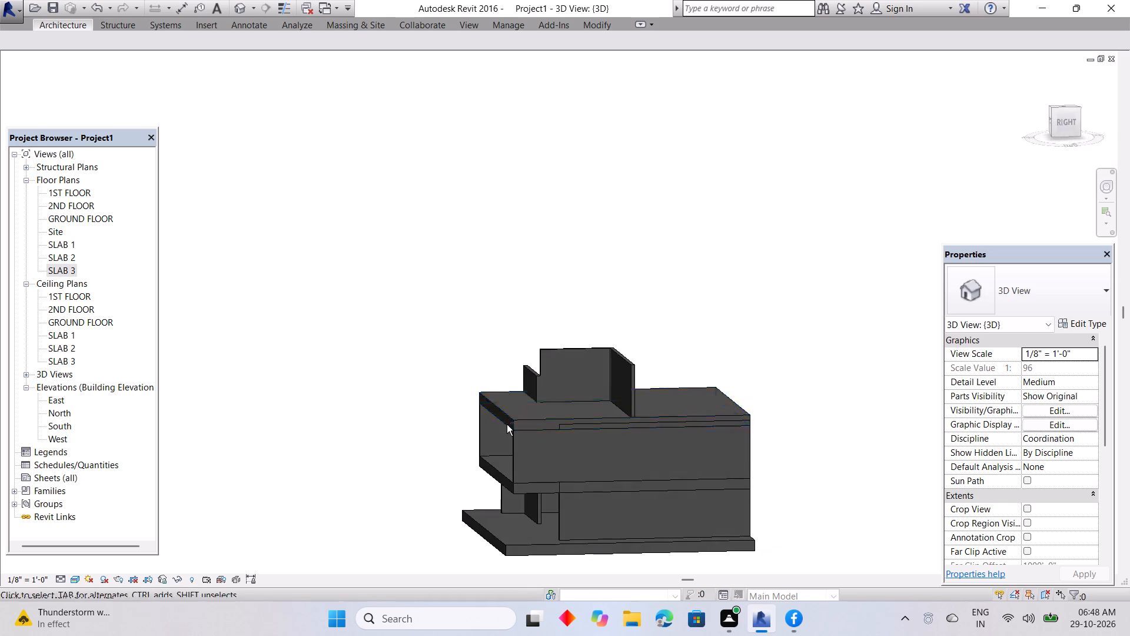
middle_click_drag(615, 420, 843, 320, "shift")
middle_click_drag(750, 391, 687, 440, "shift")
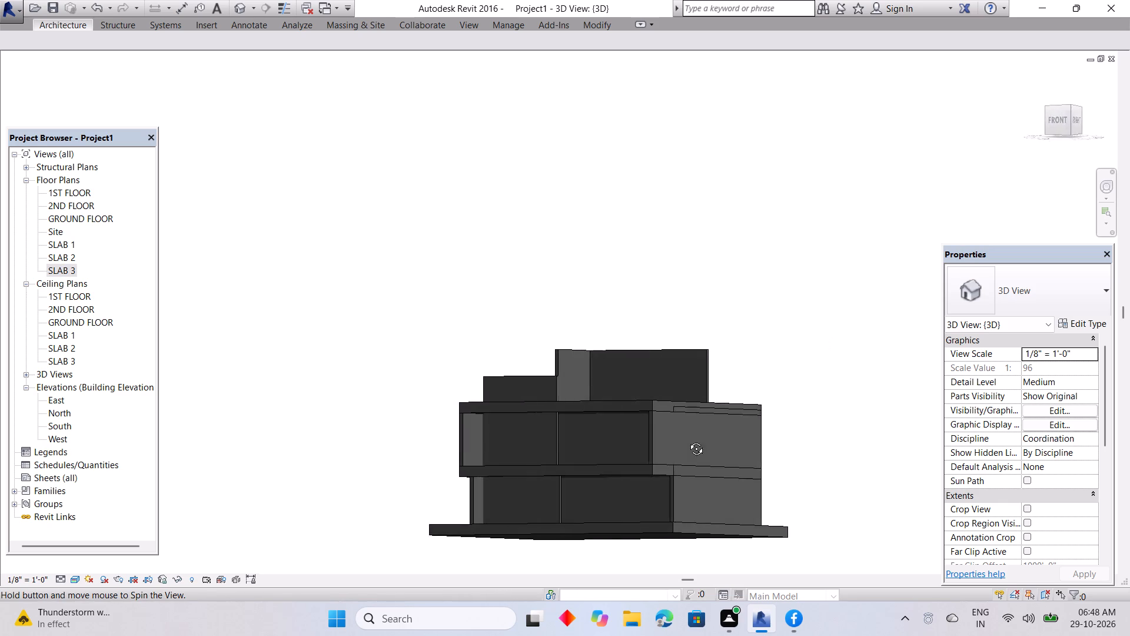
middle_click_drag(687, 440, 782, 455, "shift")
scroll(665, 366, "down", 2)
middle_click_drag(657, 400, 624, 515)
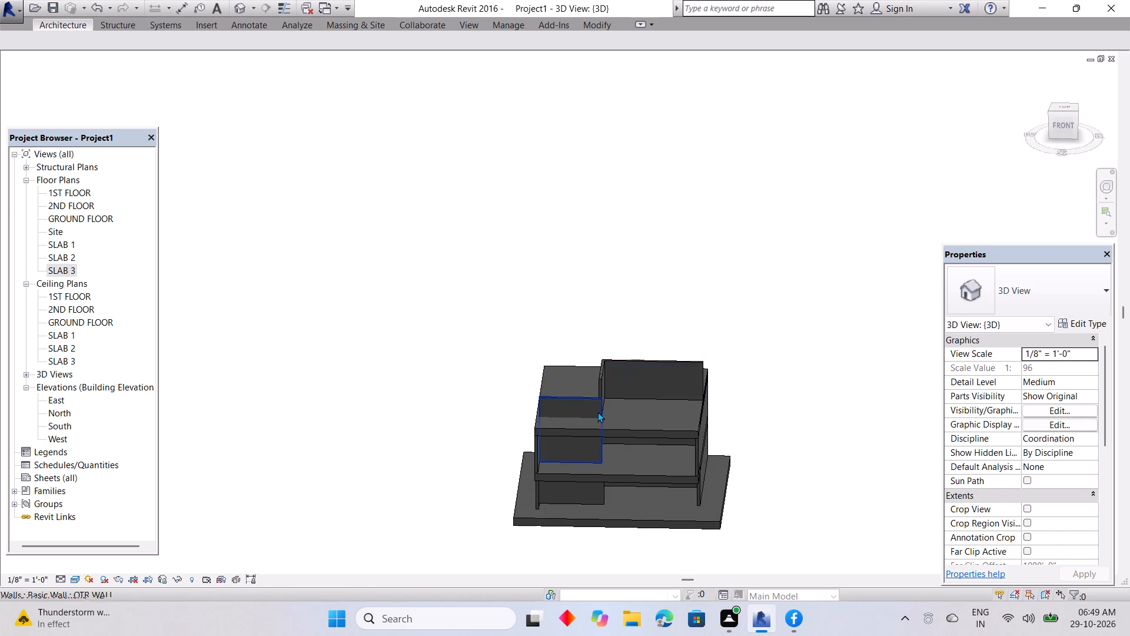
left_click(603, 375)
left_click(679, 357)
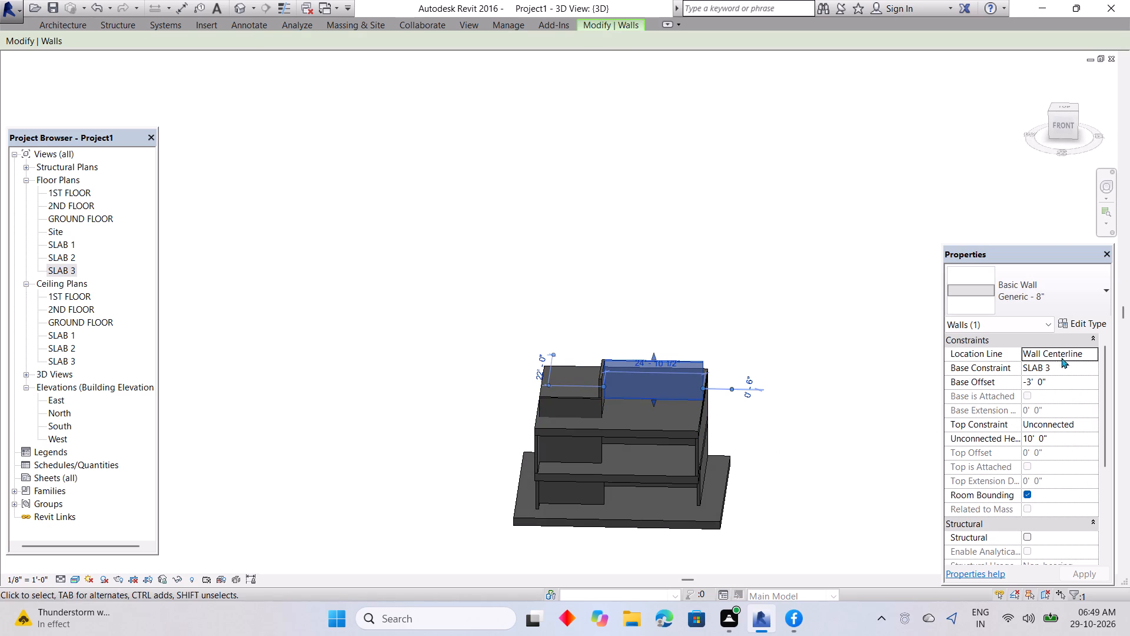
left_click_drag(1049, 437, 1005, 440)
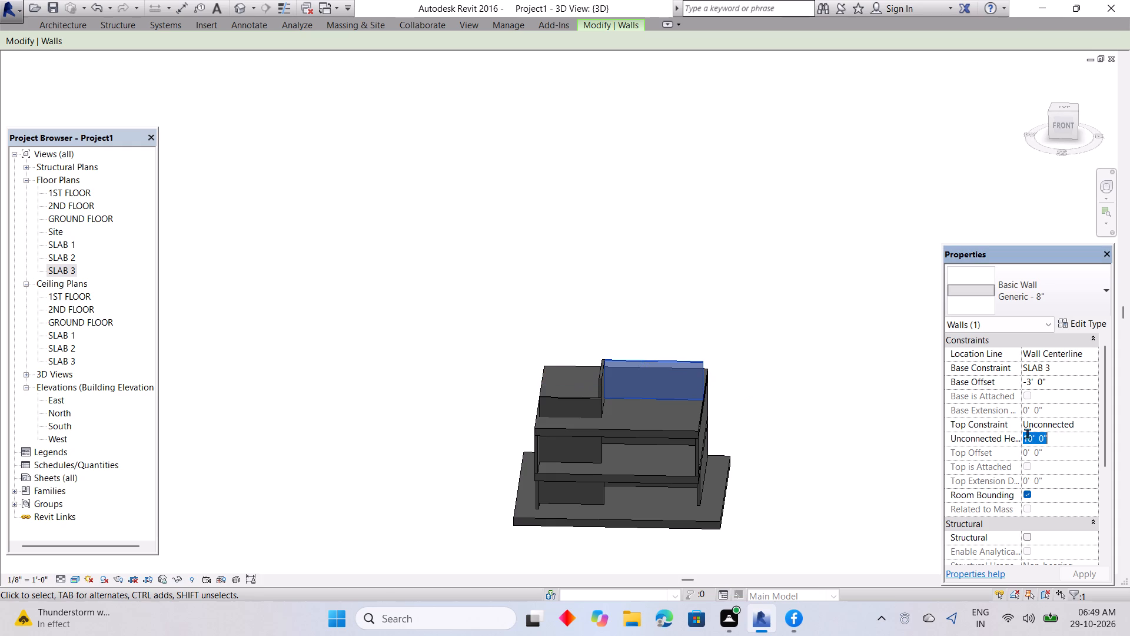
key("BackSpace")
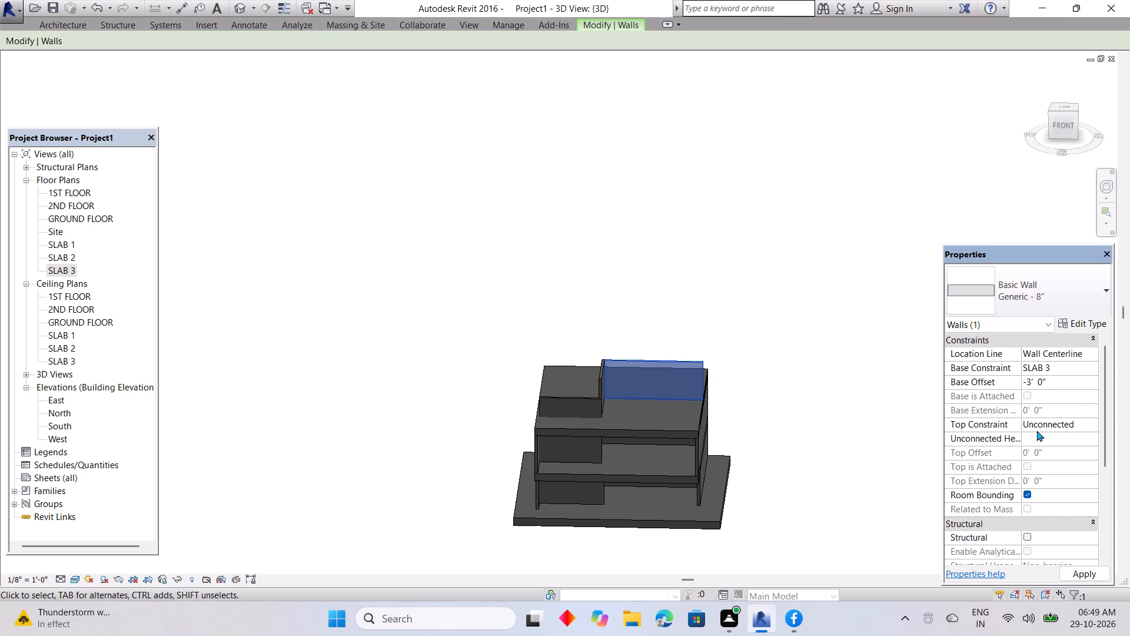
key("5")
key("Return")
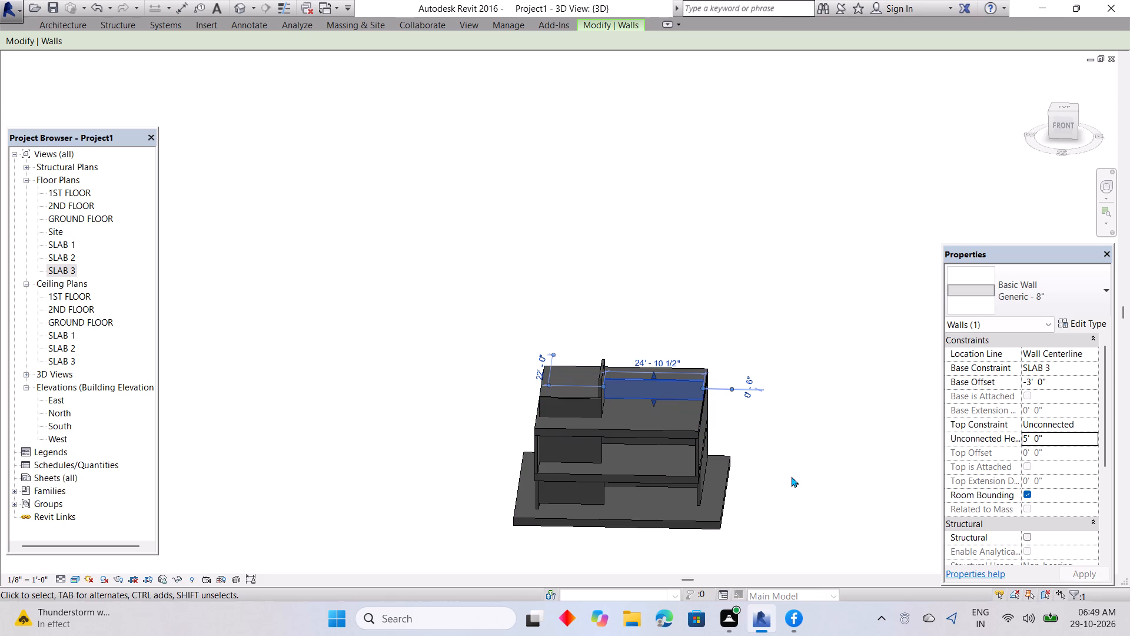
middle_click_drag(802, 449, 693, 449, "shift")
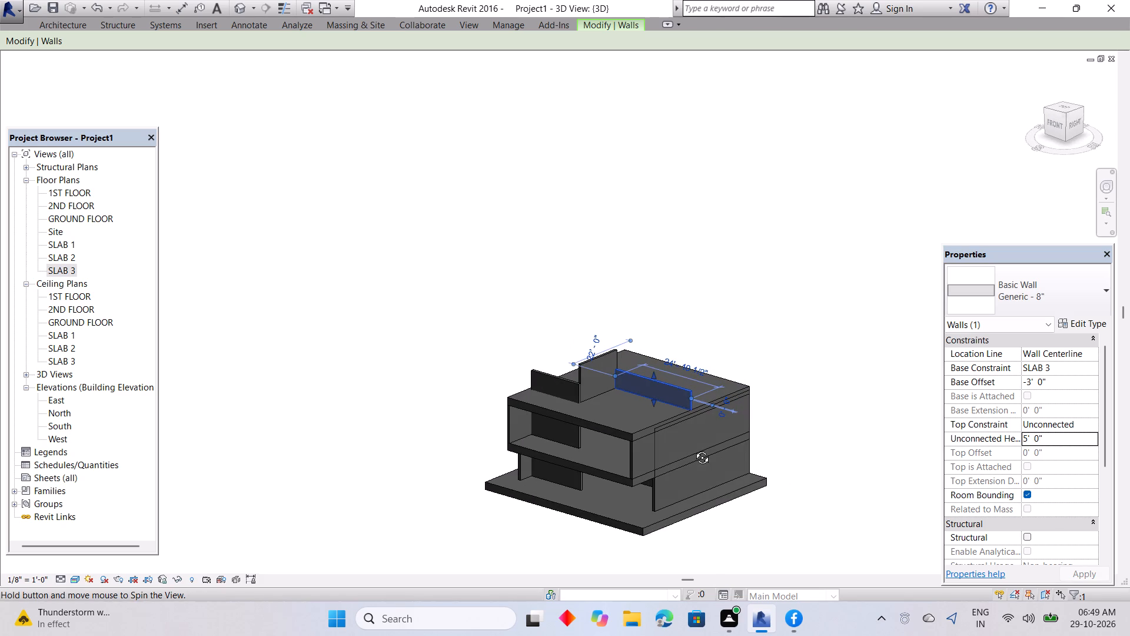
middle_click_drag(693, 449, 769, 438, "shift")
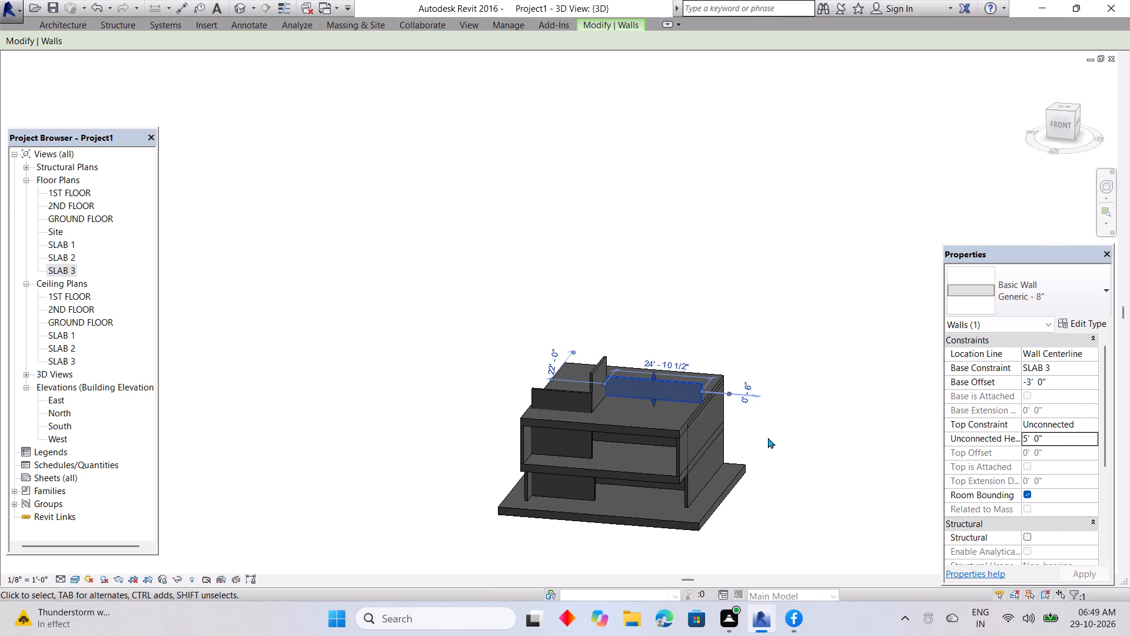
key("Escape")
Set the unconnected height of the connecting rooftop wall, between the short front wall and rear wall, to 5'.
left_click(591, 367)
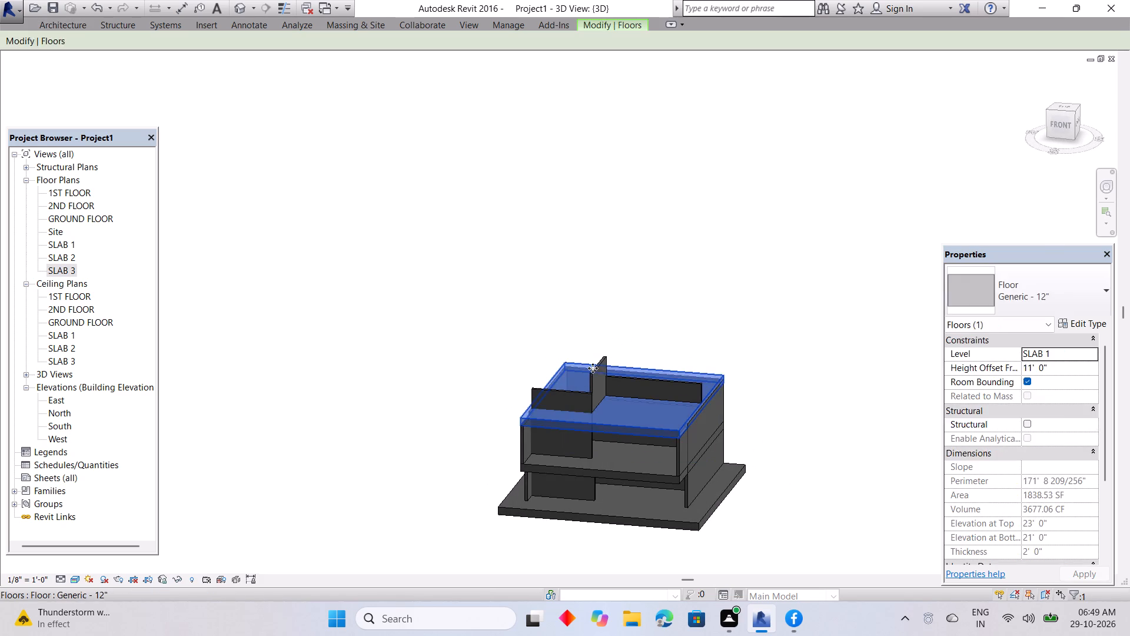
key("Escape")
left_click(601, 370)
left_click_drag(1049, 435, 1026, 438)
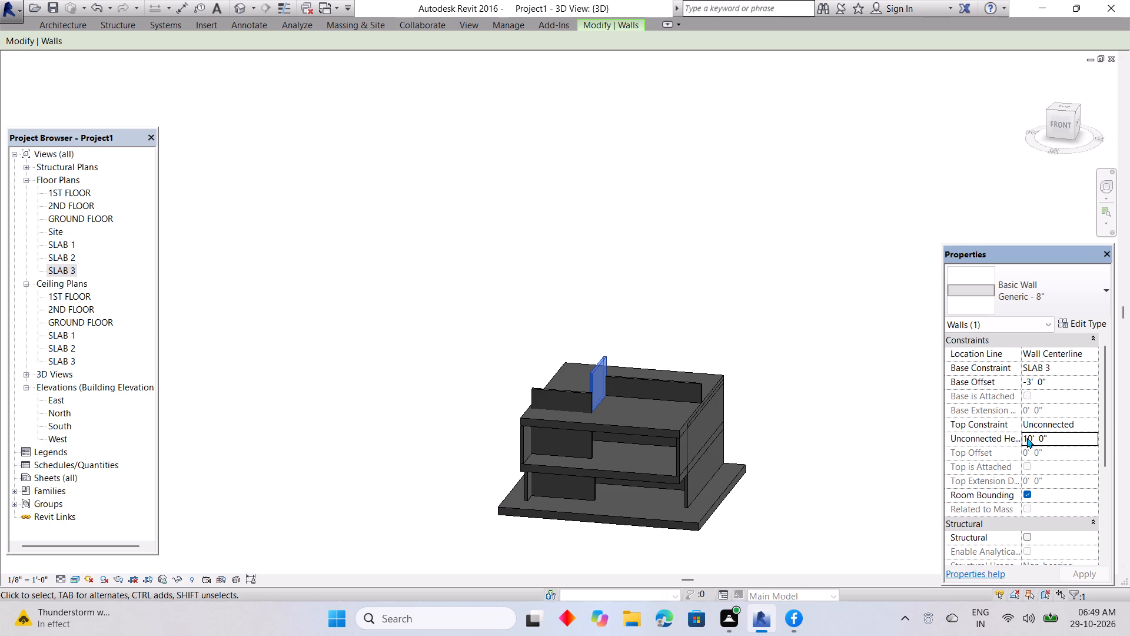
left_click_drag(1026, 438, 1025, 438)
left_click_drag(1031, 439, 1005, 439)
key("BackSpace")
key("5")
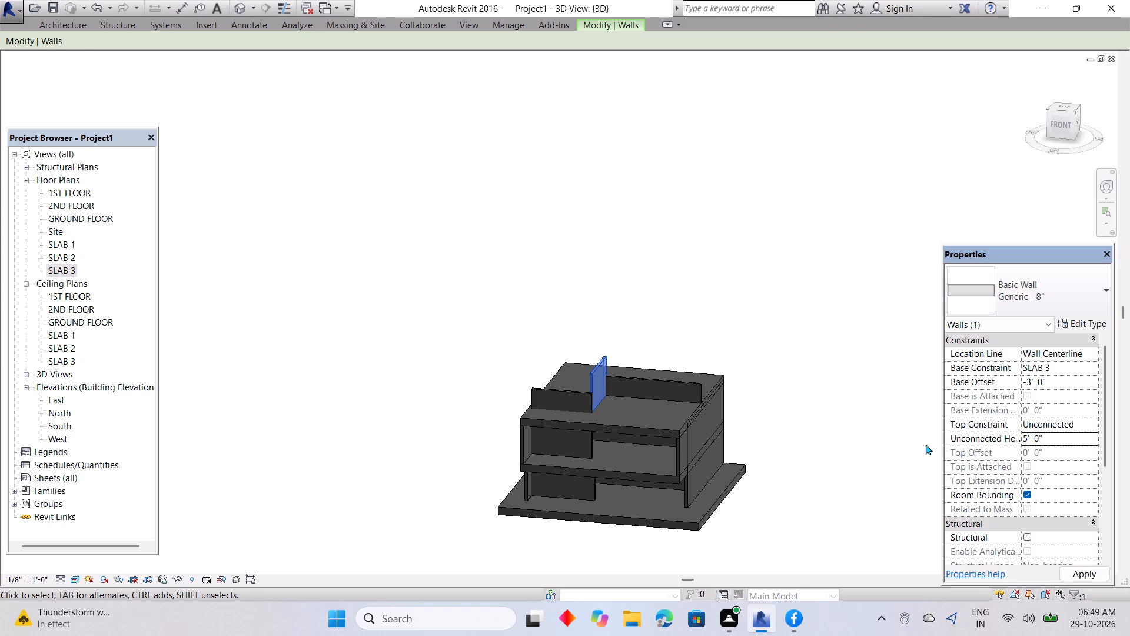
left_click(911, 453)
Examine the connected rooftop walls against the roof slab from several angles in the 3D view.
middle_click_drag(836, 482, 916, 466, "shift")
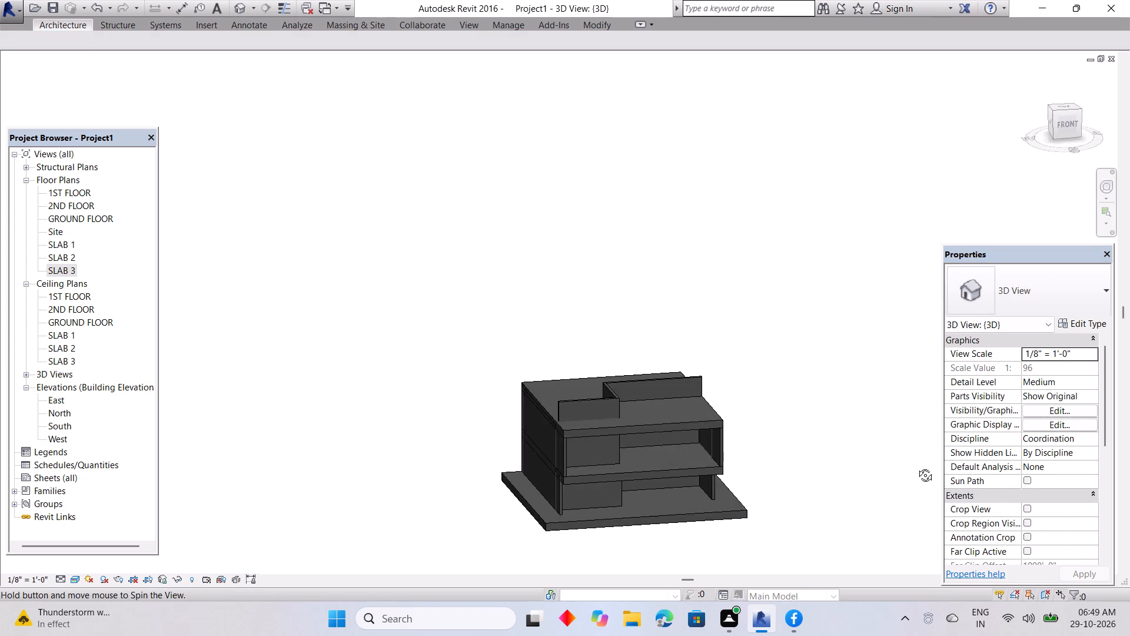
middle_click_drag(916, 466, 826, 431, "shift")
middle_click_drag(742, 433, 787, 421, "shift")
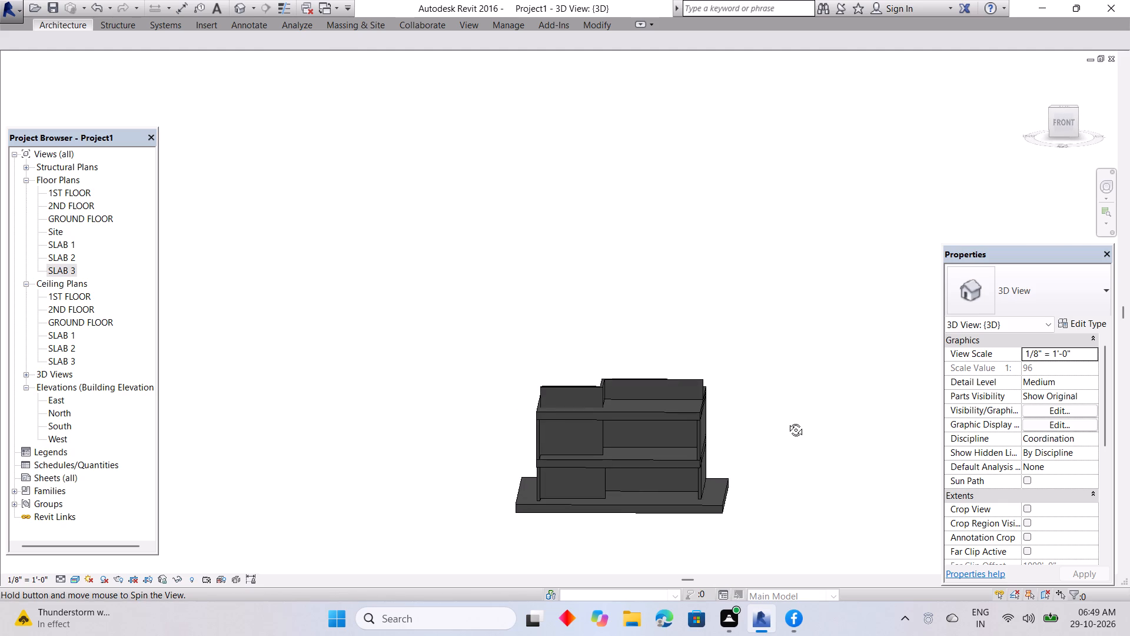
middle_click_drag(787, 421, 786, 421, "shift")
middle_click_drag(755, 425, 843, 425, "shift")
middle_click_drag(827, 433, 765, 528, "shift")
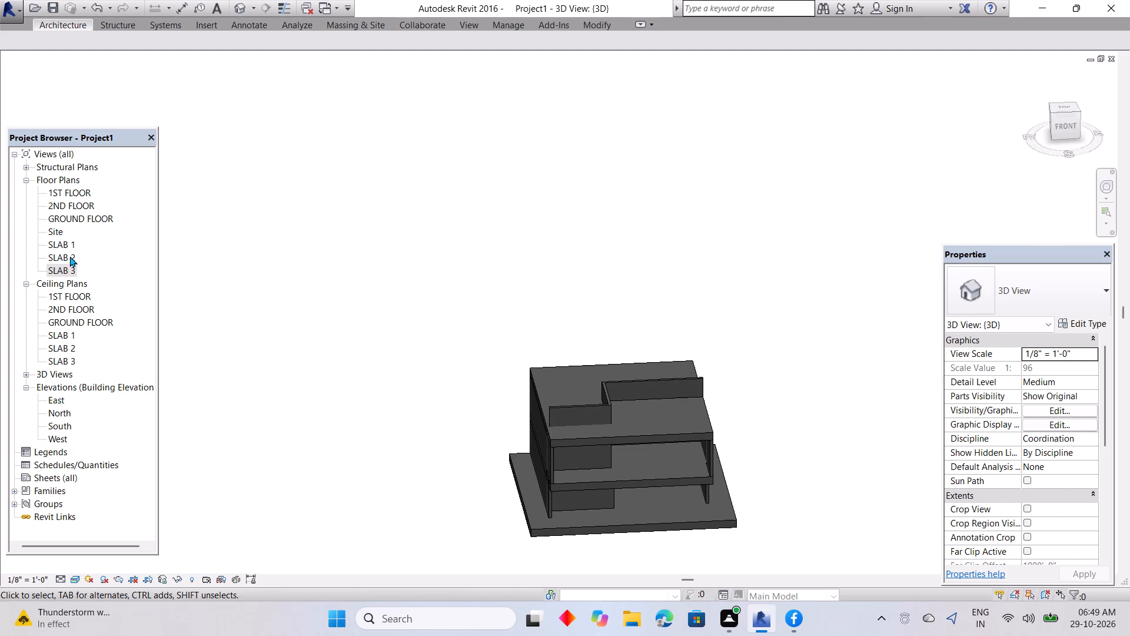
Open the SLAB 3 floor plan and start the Wall tool for new Generic - 8" rooftop walls.
double_click(72, 271)
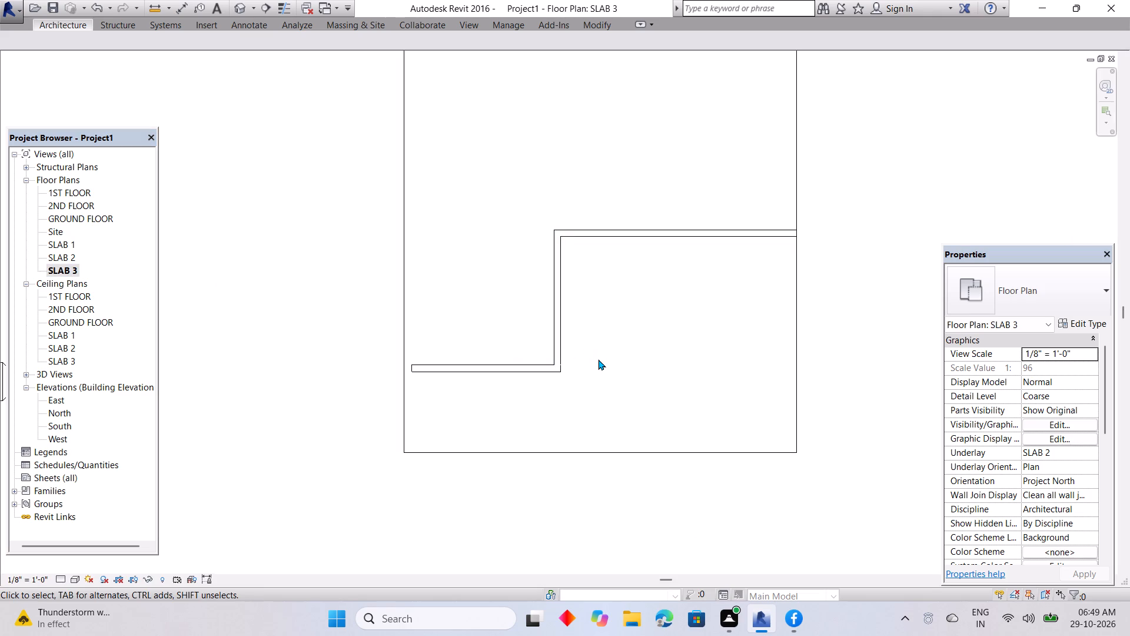
left_click(598, 359)
left_click(596, 355)
type("w")
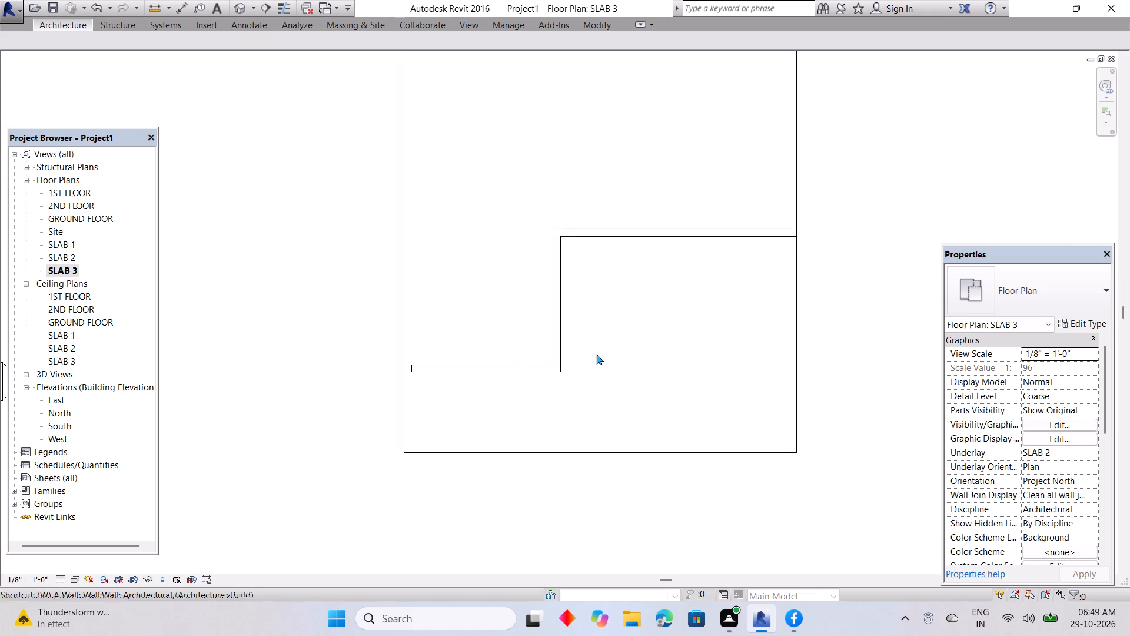
key("space")
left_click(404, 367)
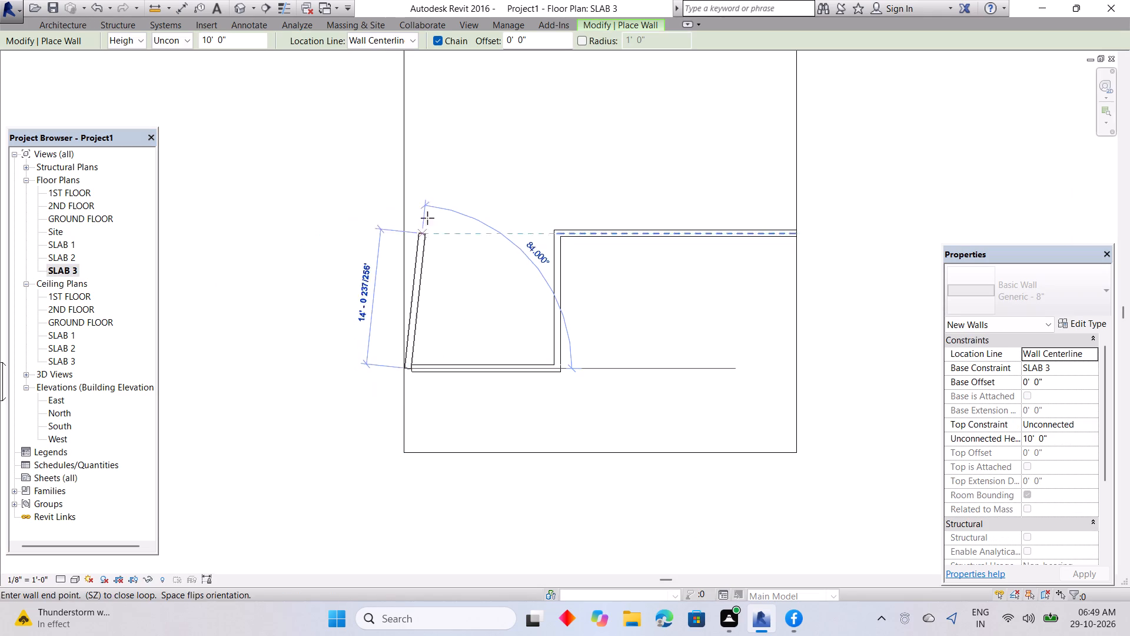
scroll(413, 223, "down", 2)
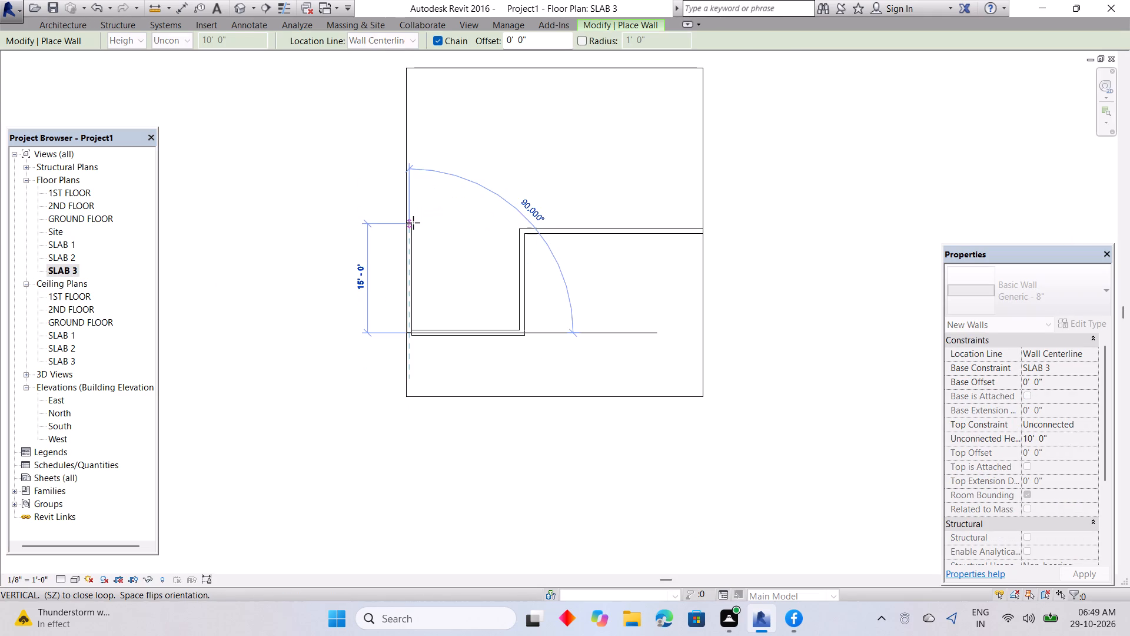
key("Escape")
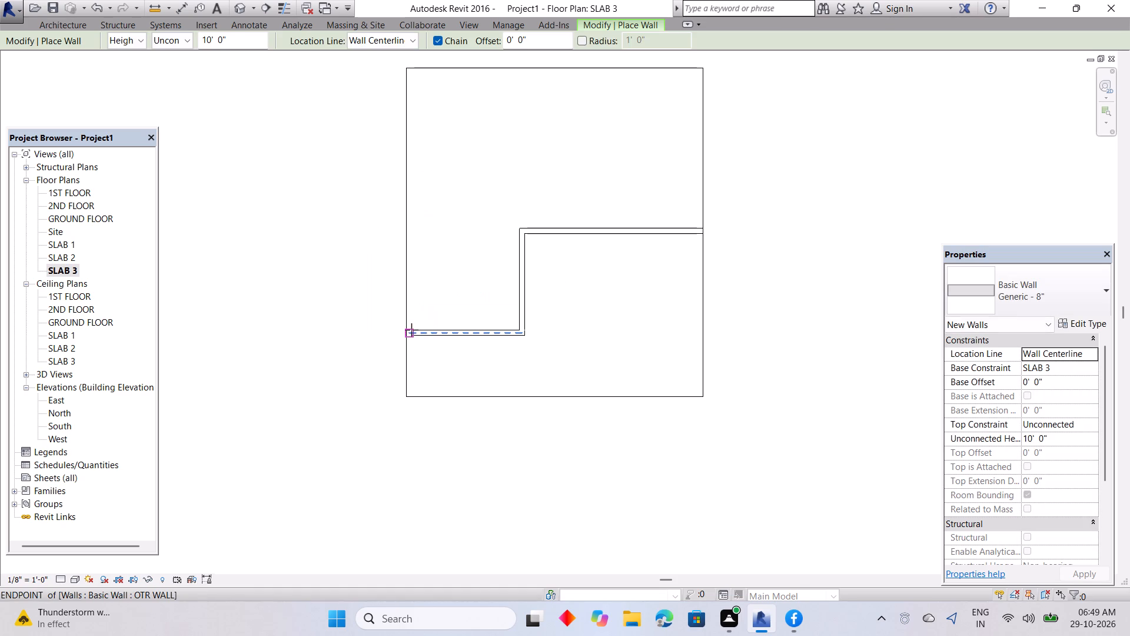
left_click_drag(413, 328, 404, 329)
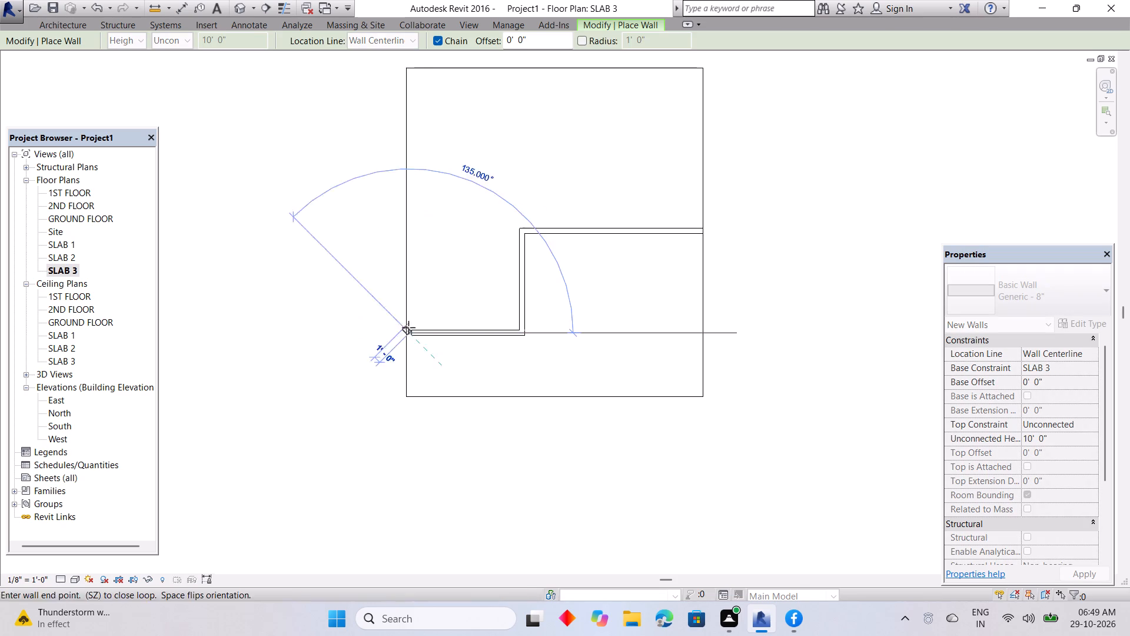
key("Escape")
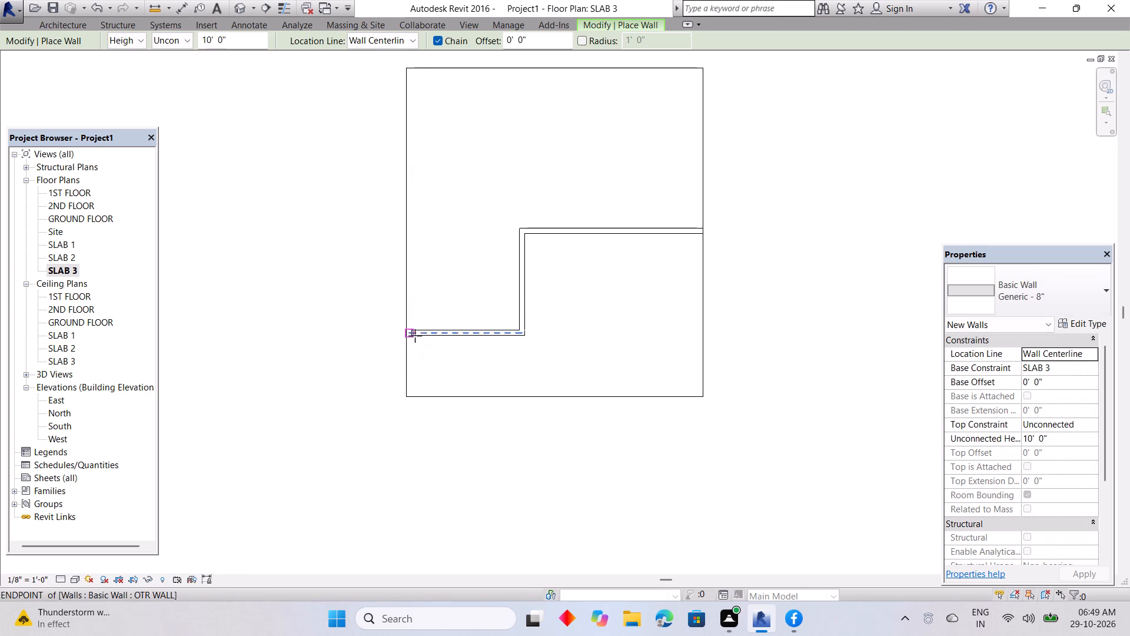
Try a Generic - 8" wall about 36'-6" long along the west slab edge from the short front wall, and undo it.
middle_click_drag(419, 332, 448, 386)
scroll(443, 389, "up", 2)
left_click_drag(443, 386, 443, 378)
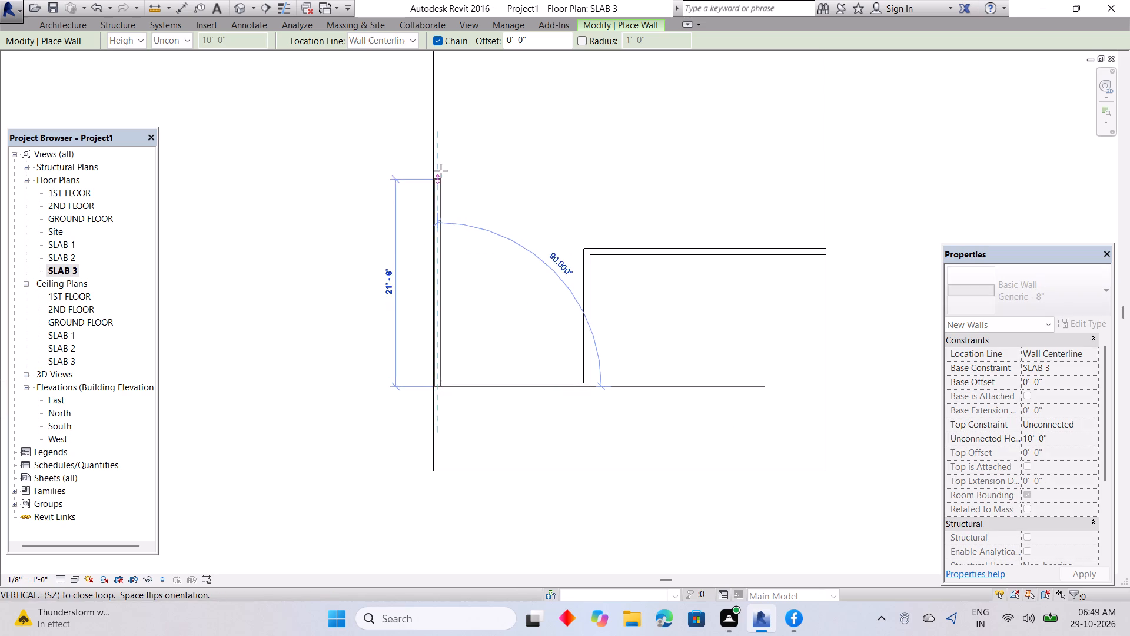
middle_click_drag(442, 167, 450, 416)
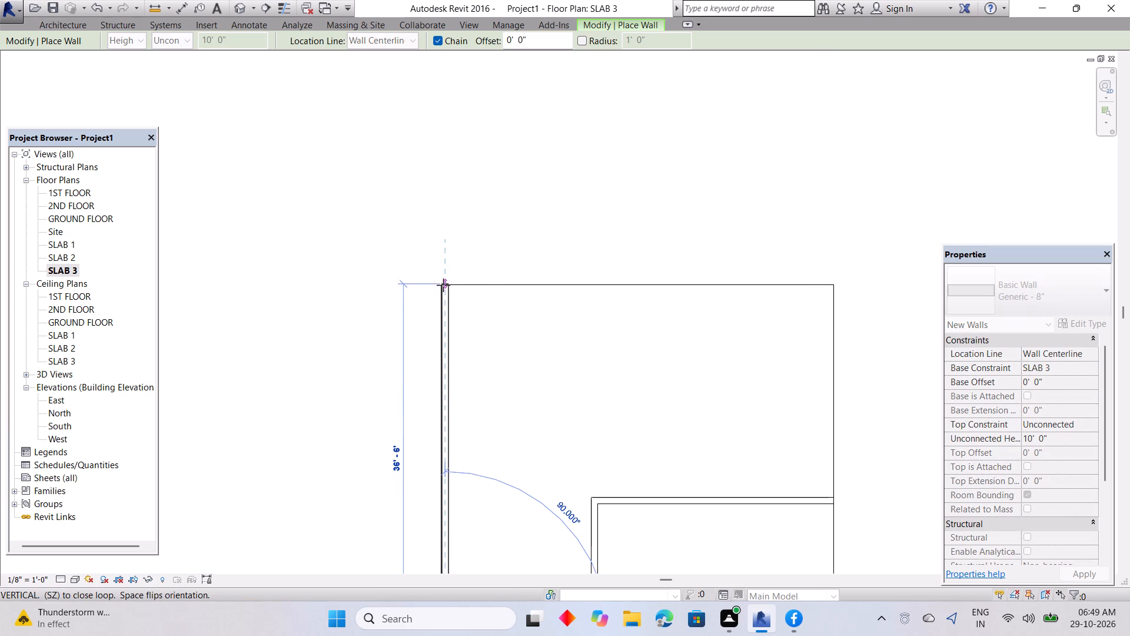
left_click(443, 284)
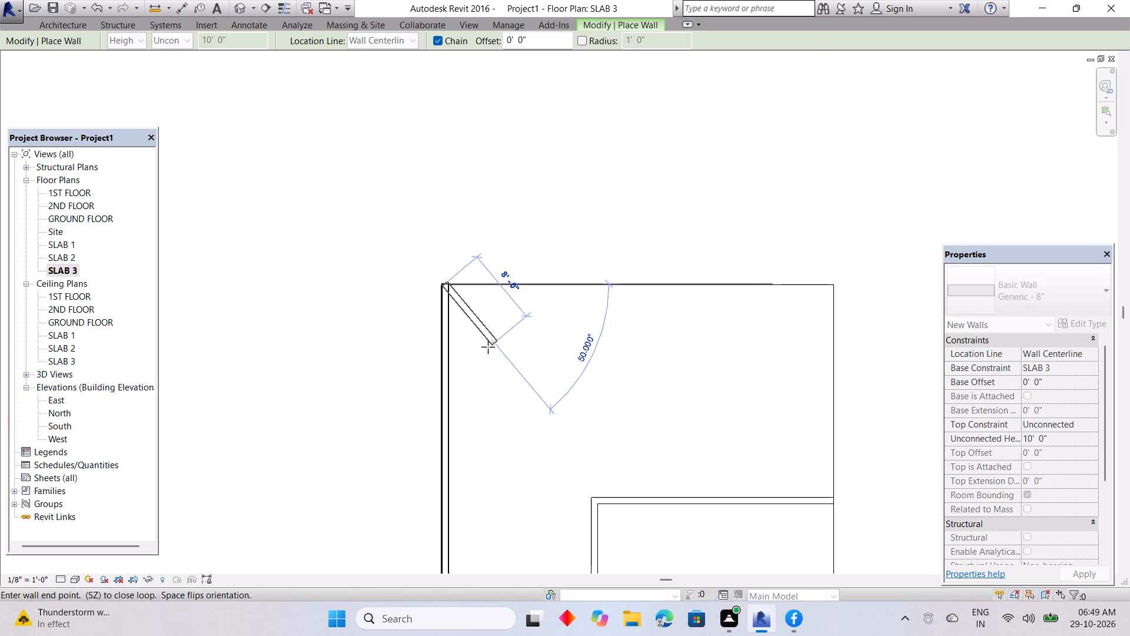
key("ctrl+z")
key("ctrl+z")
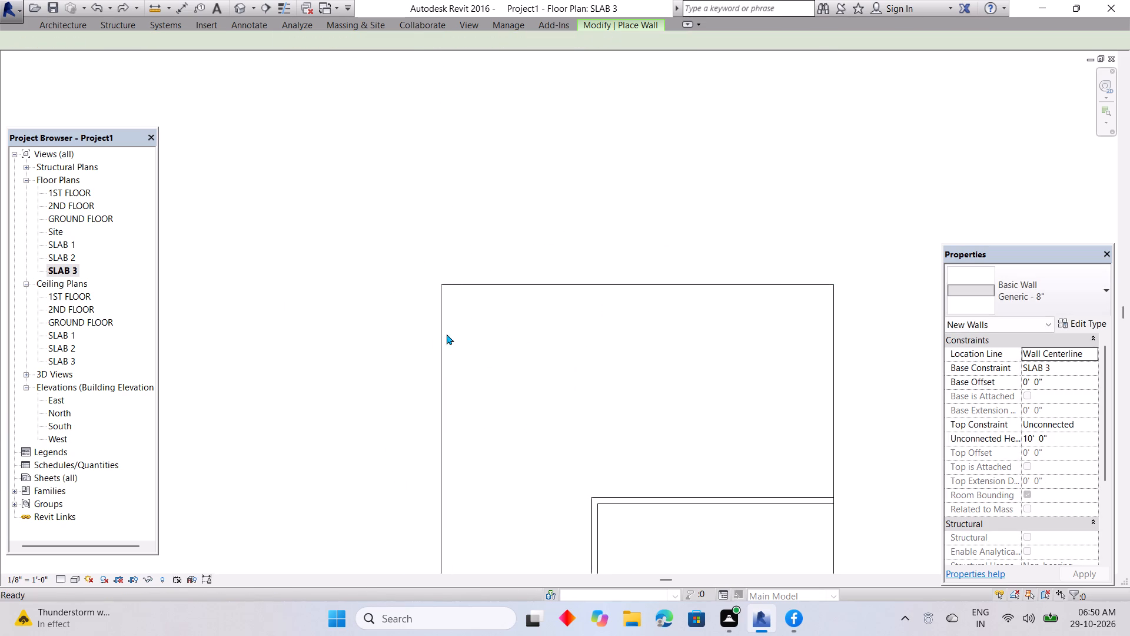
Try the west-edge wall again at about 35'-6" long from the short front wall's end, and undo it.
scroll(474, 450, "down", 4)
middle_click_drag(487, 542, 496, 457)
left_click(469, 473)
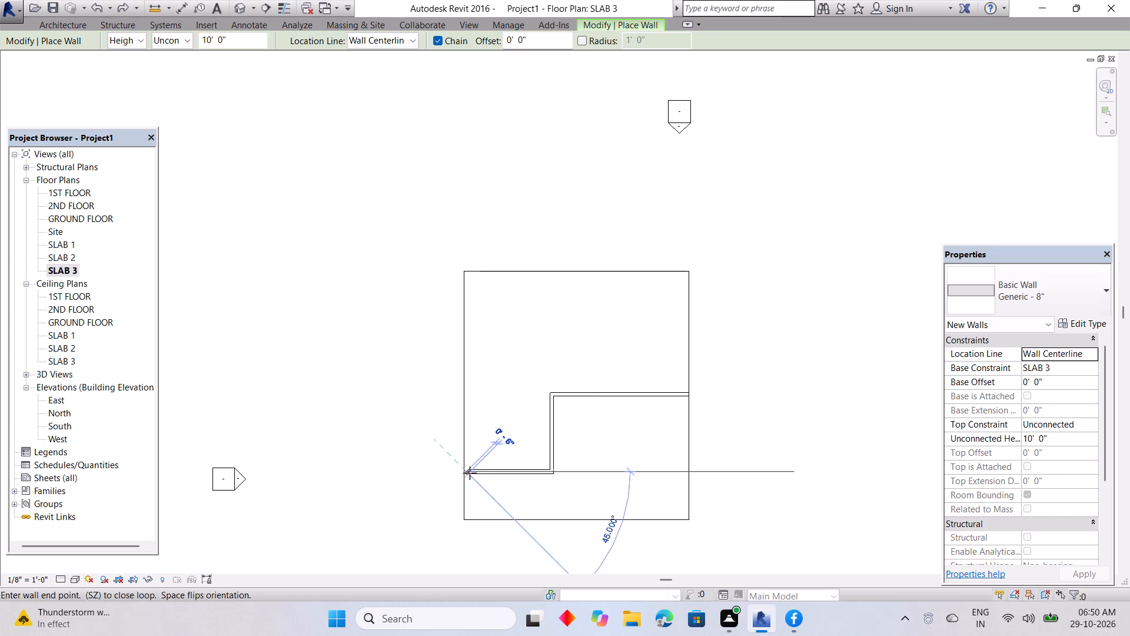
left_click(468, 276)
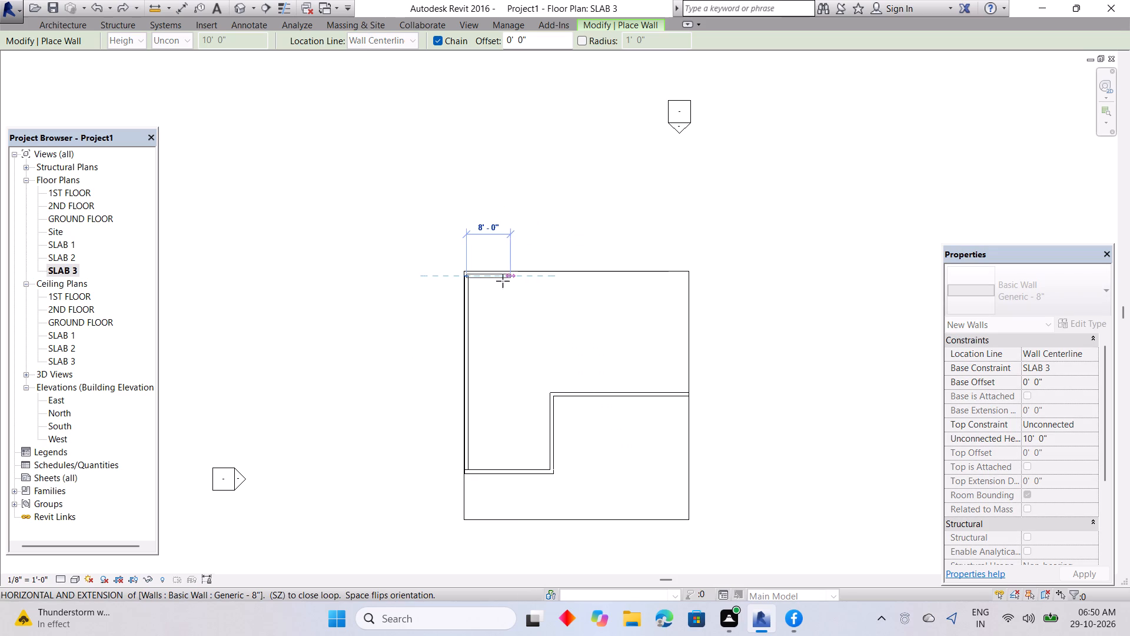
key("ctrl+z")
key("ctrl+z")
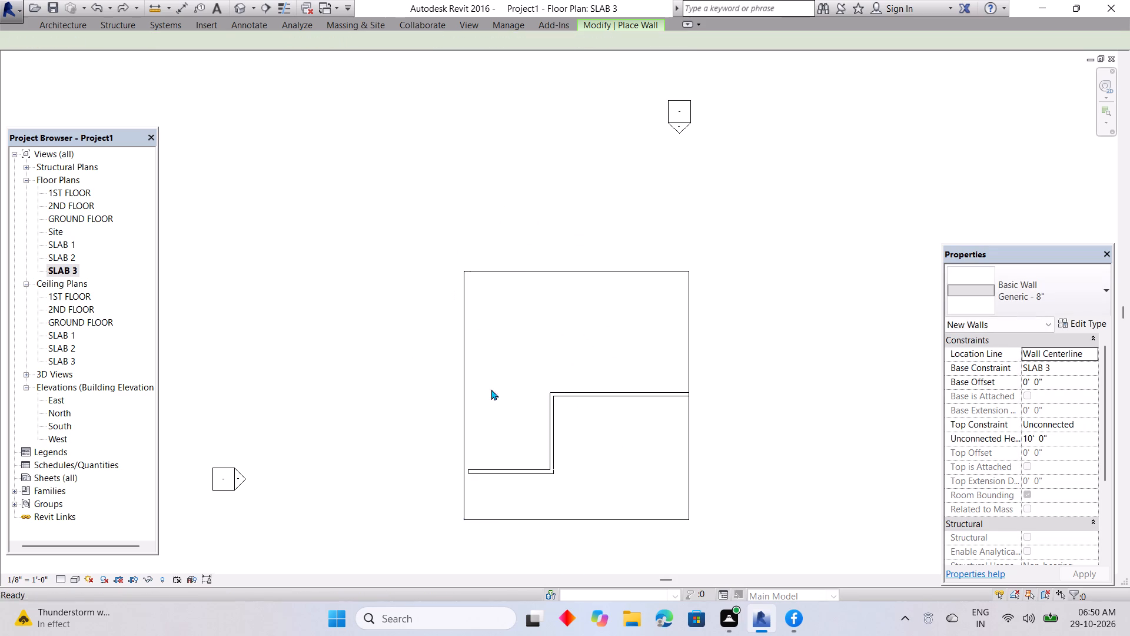
Draw chained Generic - 8" walls from the short front wall's end along the slab's west and rear edges to its east edge.
left_click(464, 472)
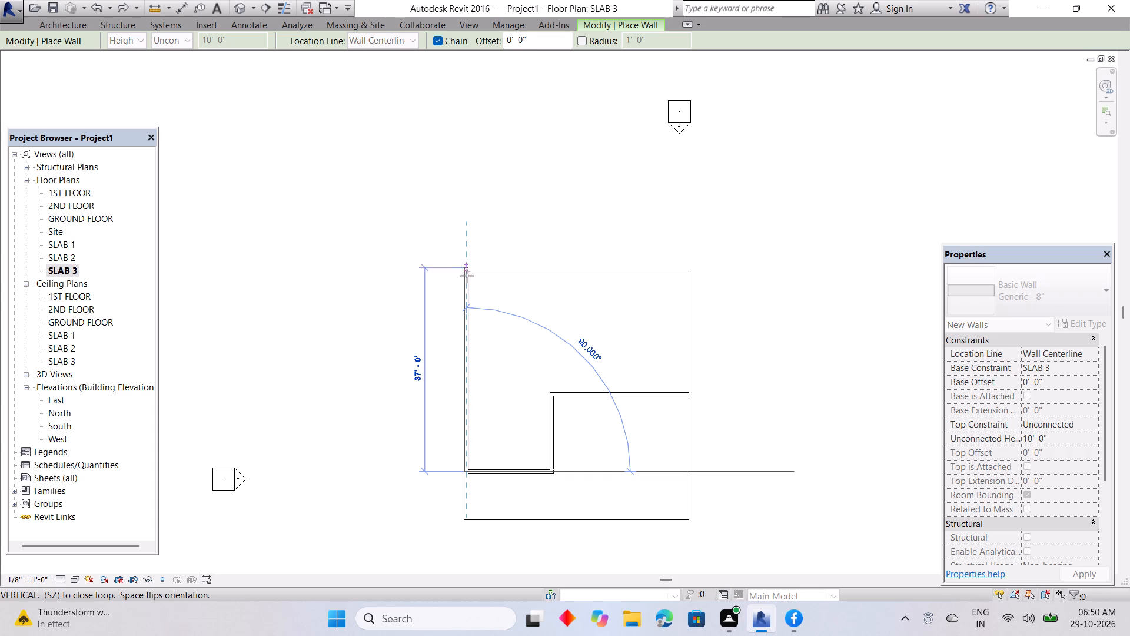
left_click(468, 273)
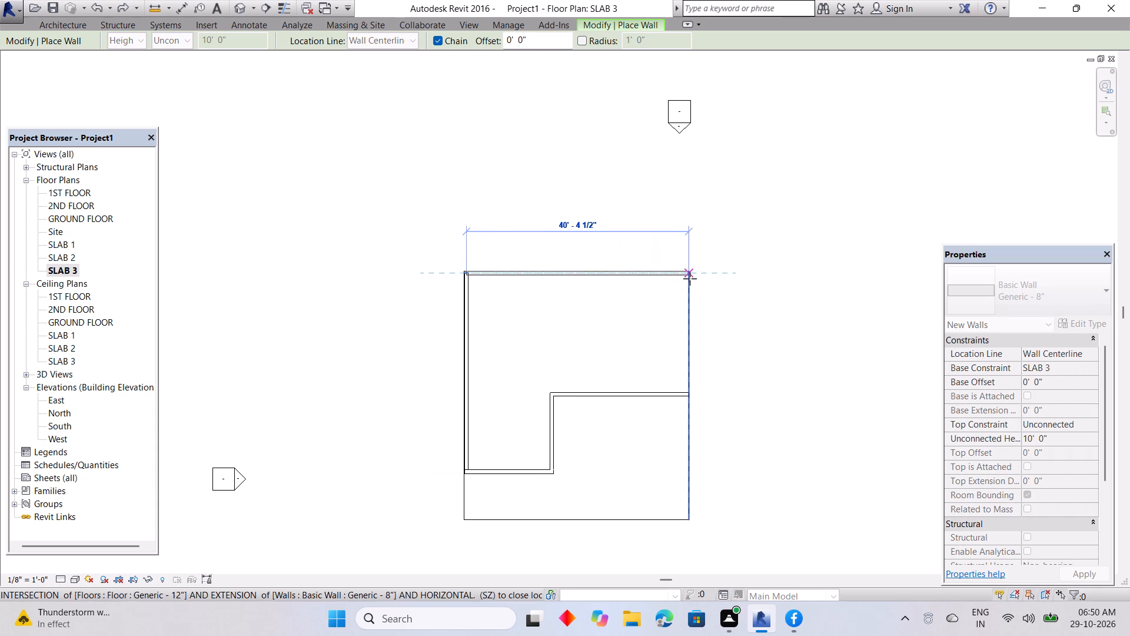
left_click(690, 279)
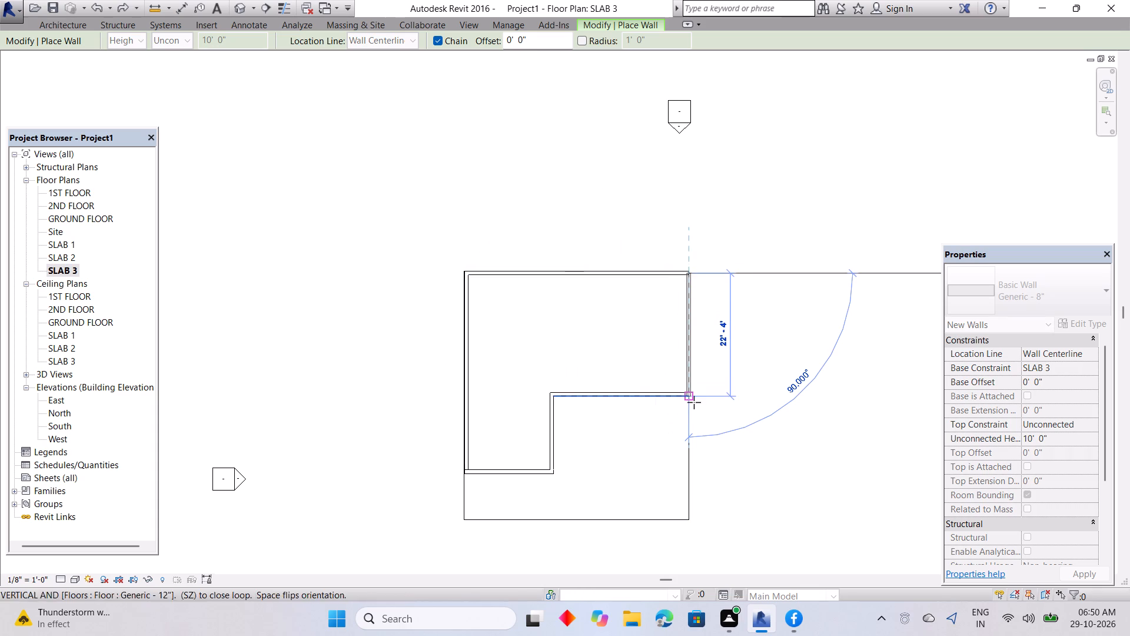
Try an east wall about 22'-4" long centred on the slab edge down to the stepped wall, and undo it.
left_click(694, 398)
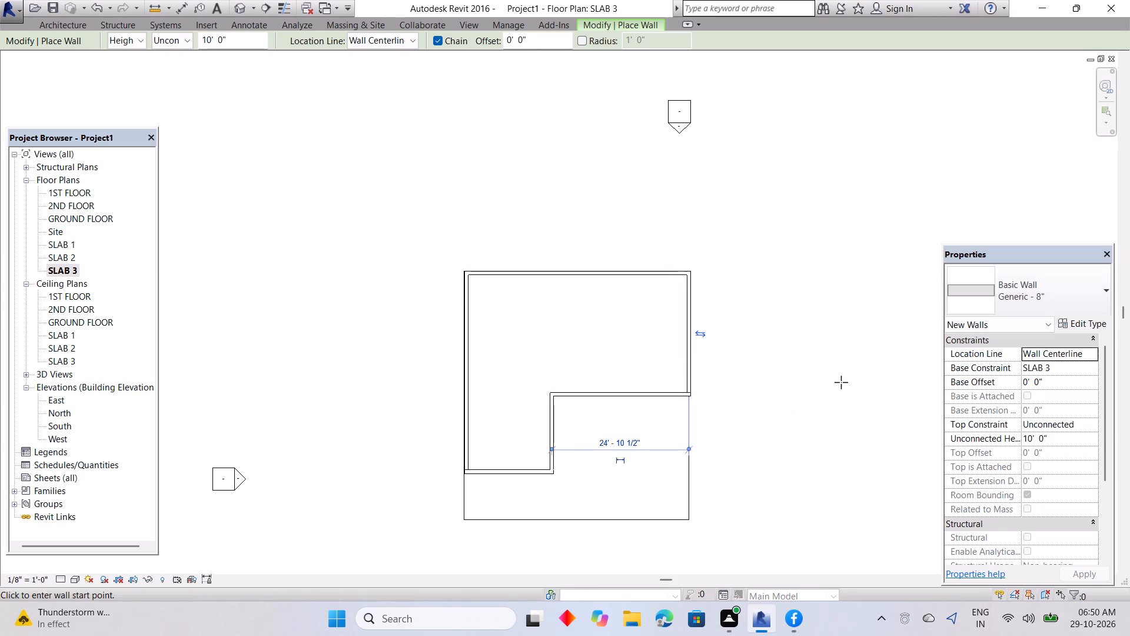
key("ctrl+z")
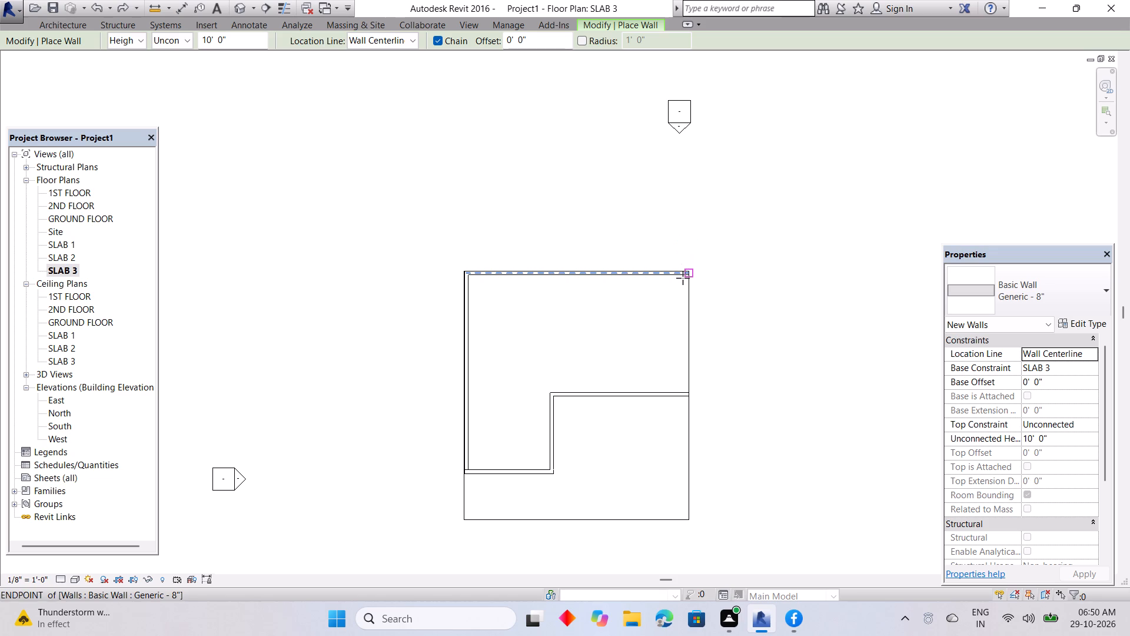
Draw the east Generic - 8" wall just inside the slab edge, from the rear wall down to the stepped wall's end.
scroll(682, 278, "up", 2)
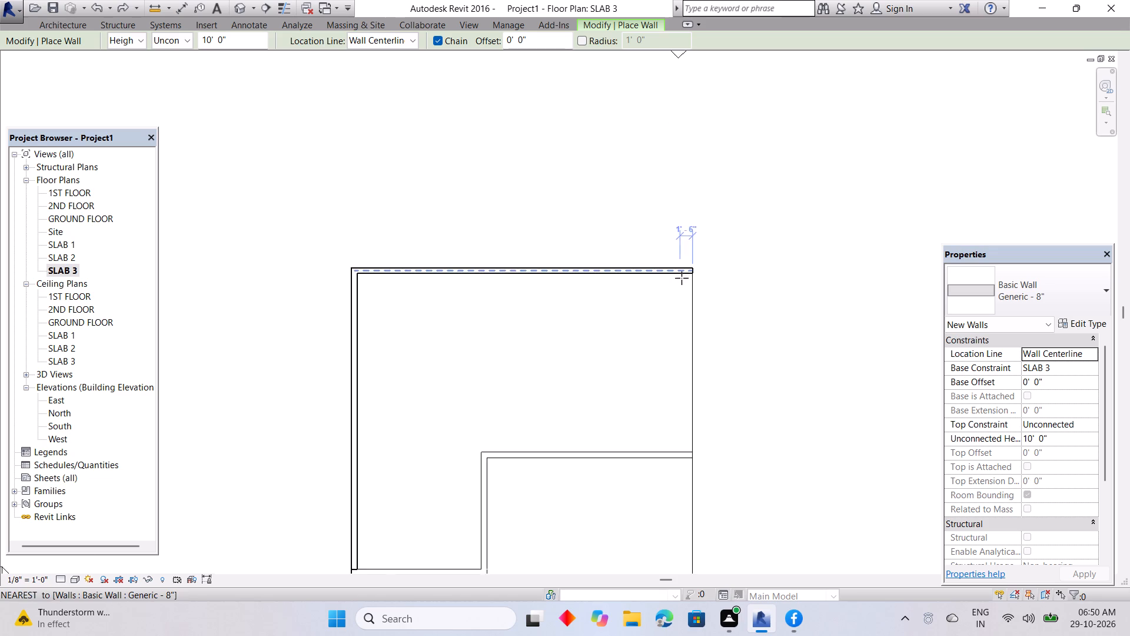
scroll(682, 278, "up", 3)
left_click(689, 264)
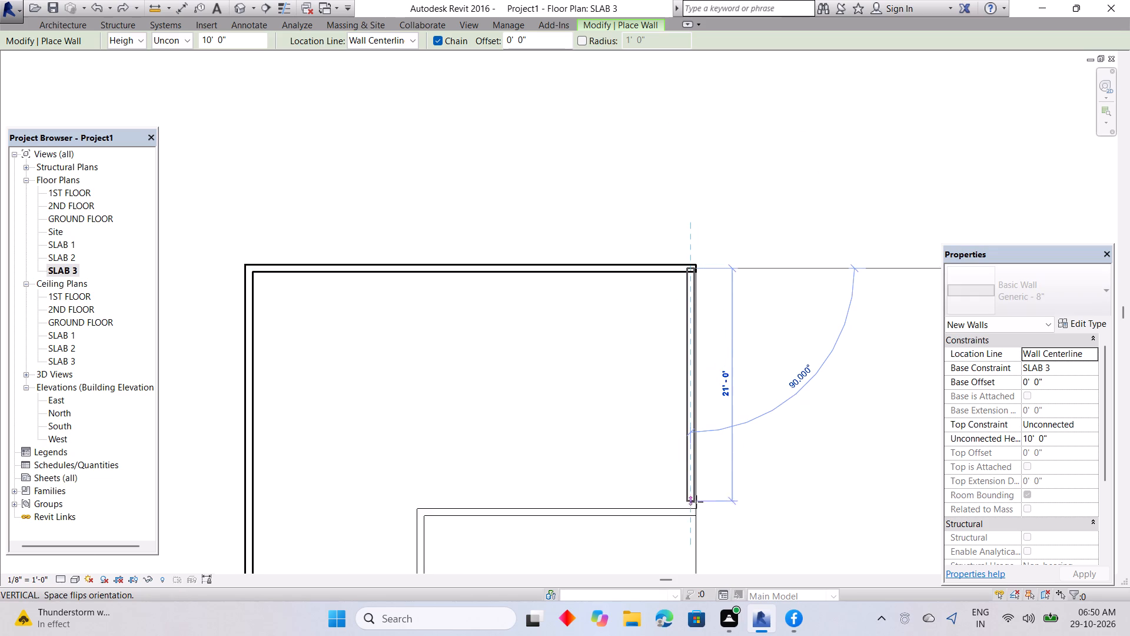
left_click(699, 516)
key("Escape")
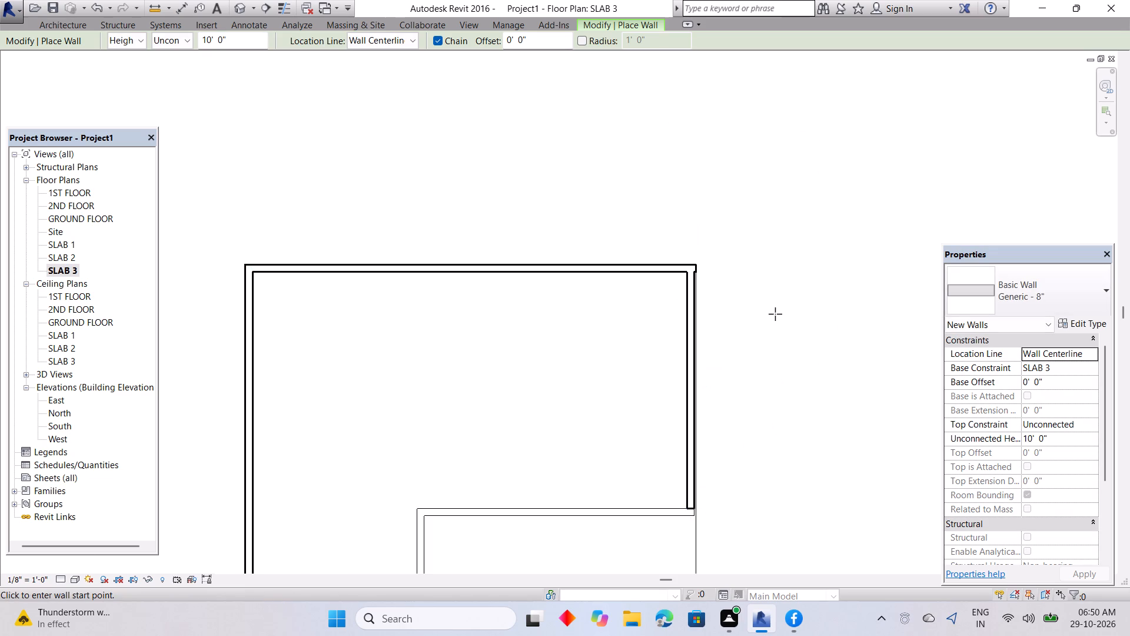
key("Escape")
key("Escape")
key("Escape")
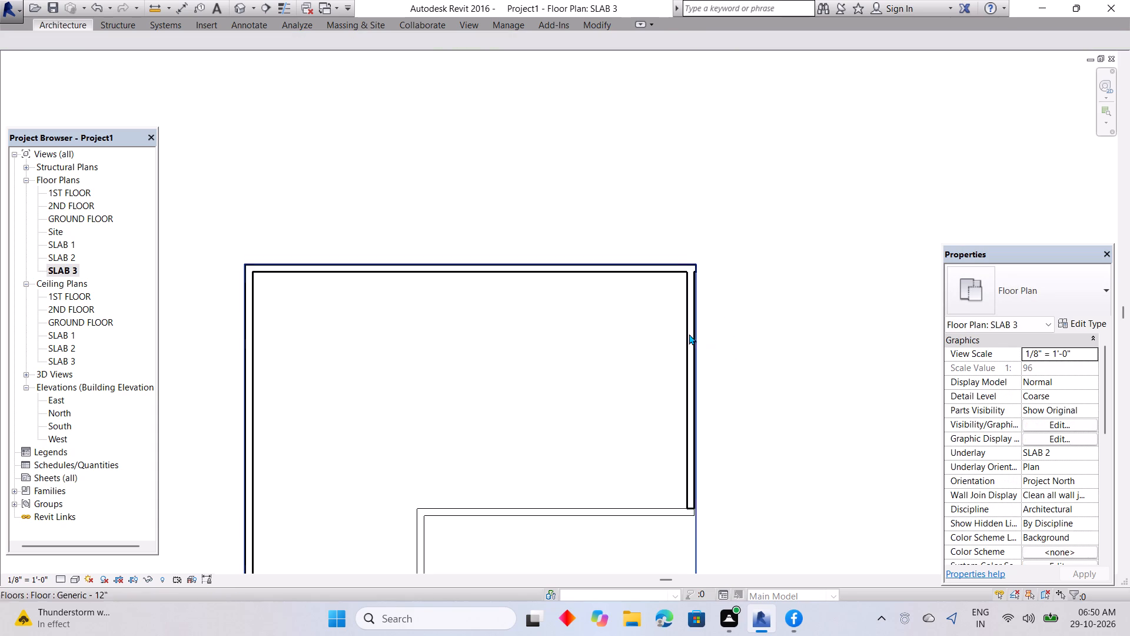
Examine the new rooftop walls and their east corner above the roof slab in the 3D view.
left_click(239, 8)
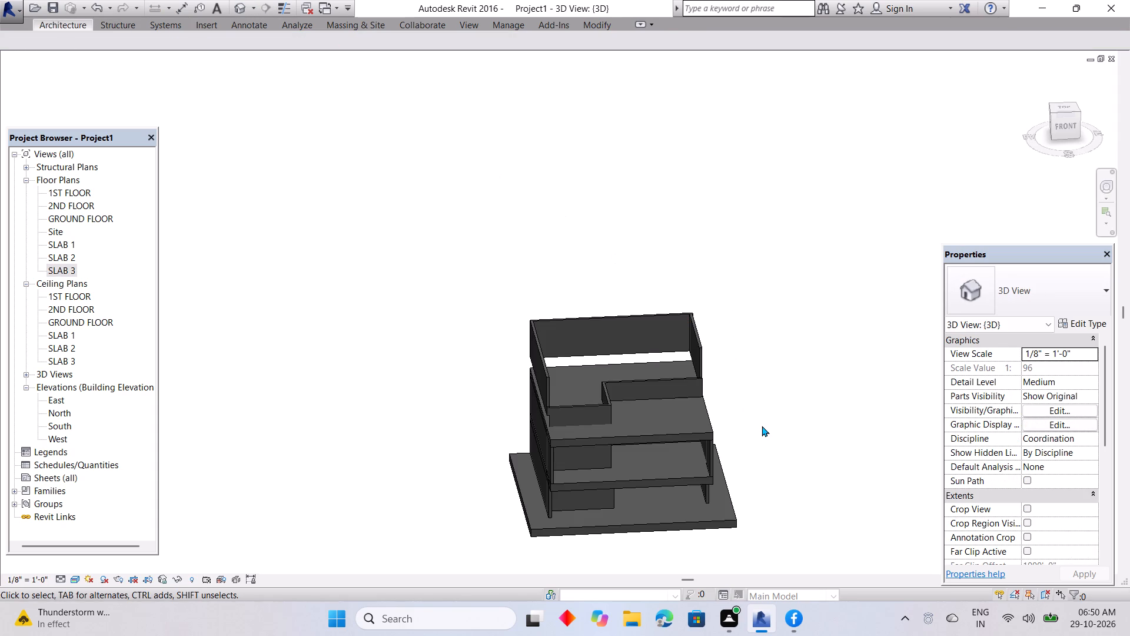
middle_click_drag(762, 426, 587, 426, "shift")
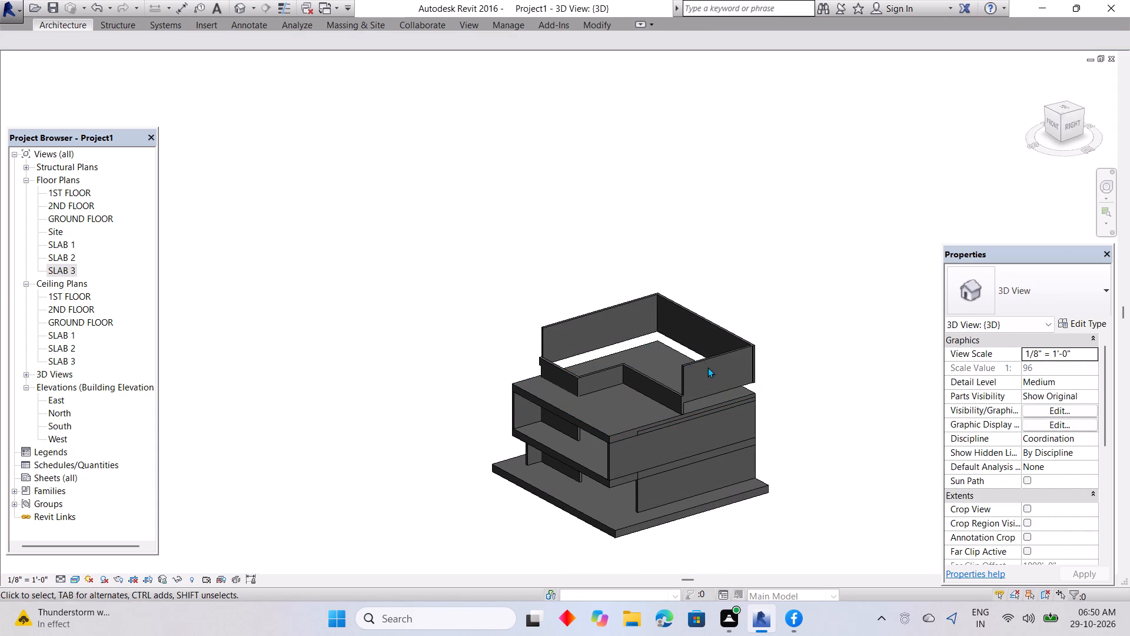
scroll(739, 362, "up", 7)
scroll(712, 401, "up", 1)
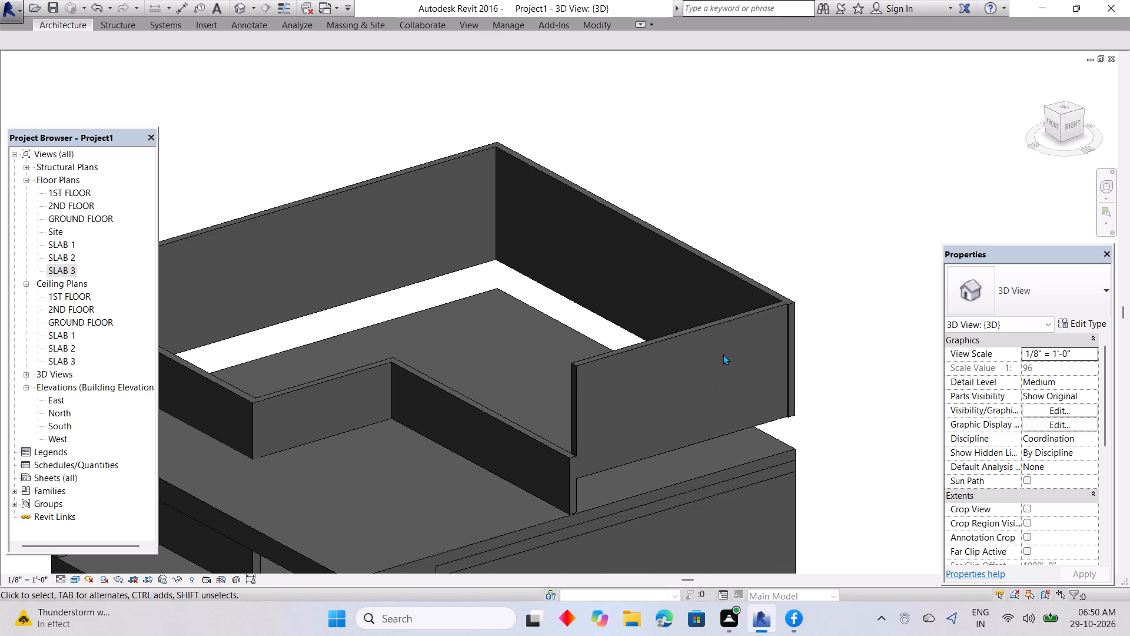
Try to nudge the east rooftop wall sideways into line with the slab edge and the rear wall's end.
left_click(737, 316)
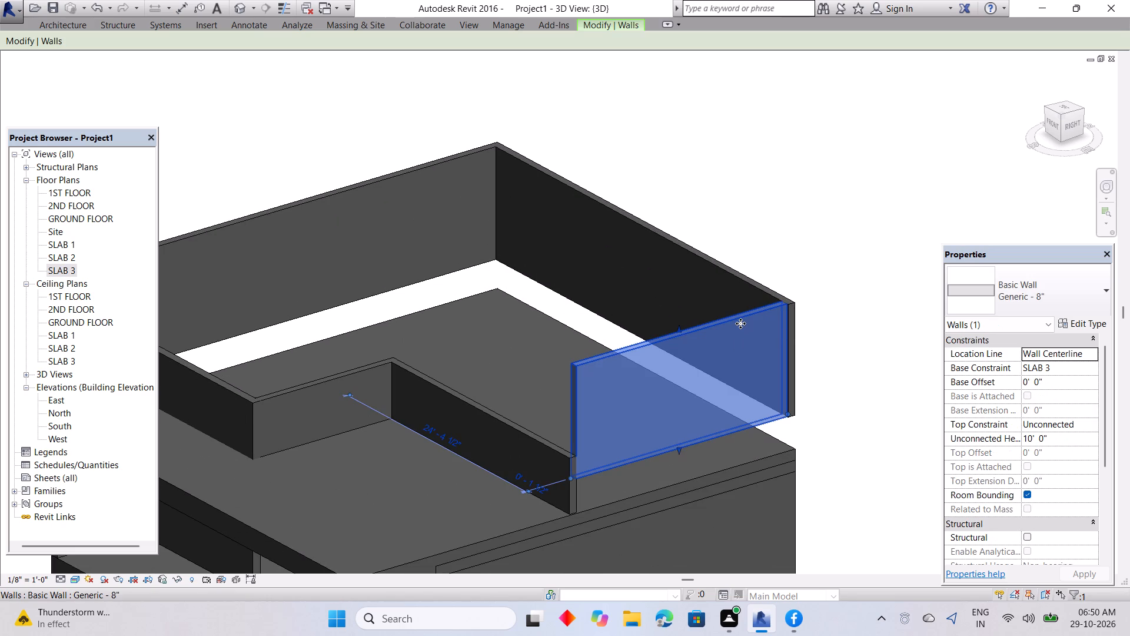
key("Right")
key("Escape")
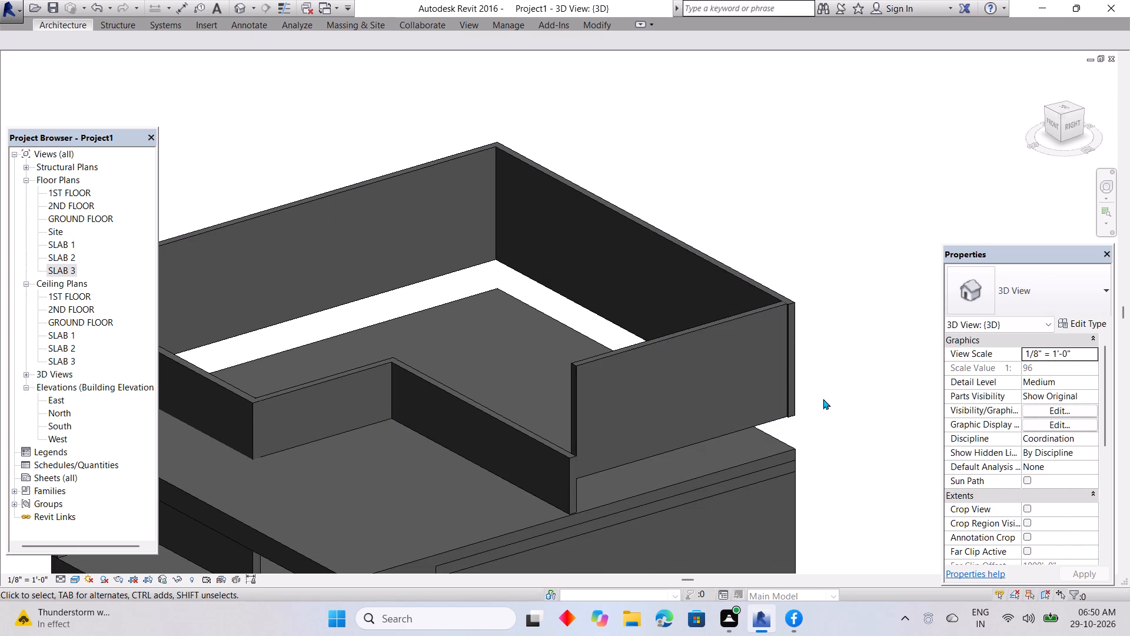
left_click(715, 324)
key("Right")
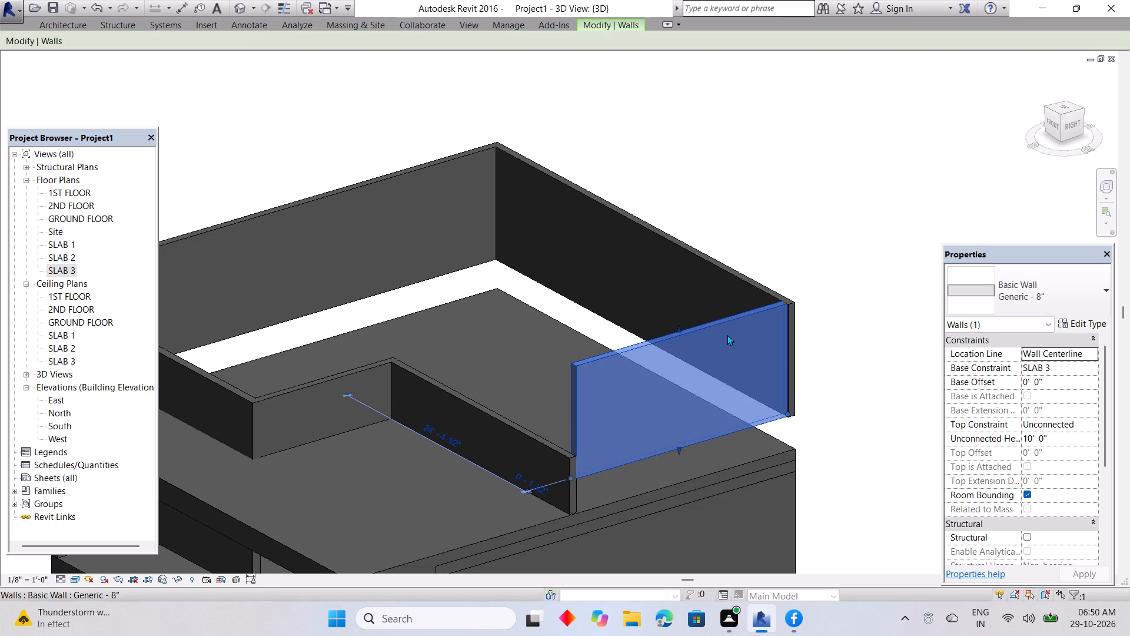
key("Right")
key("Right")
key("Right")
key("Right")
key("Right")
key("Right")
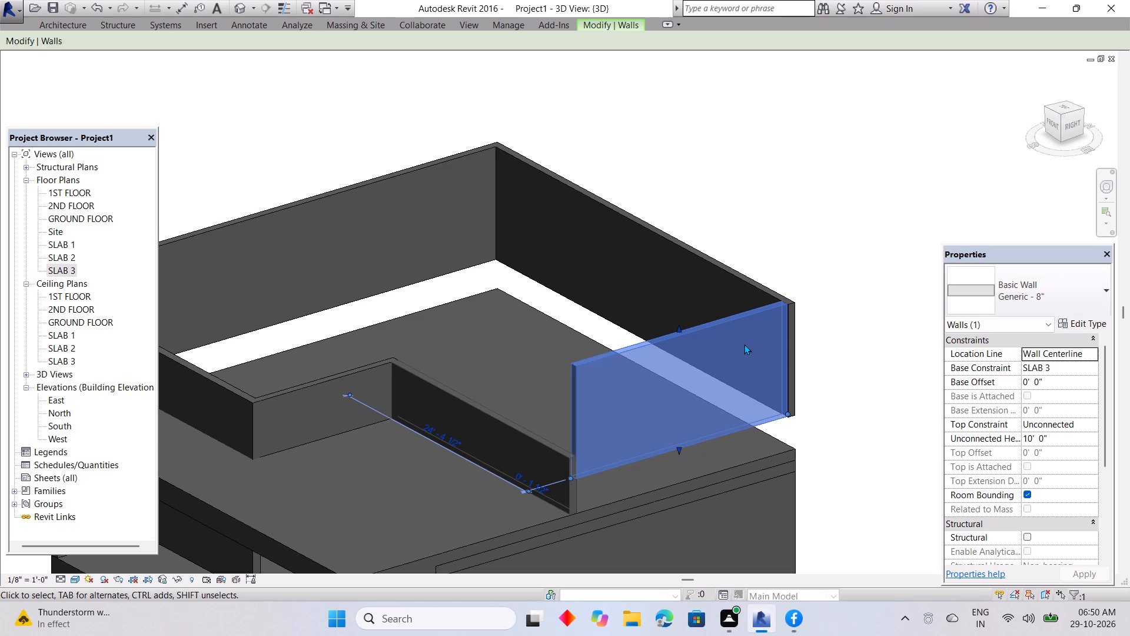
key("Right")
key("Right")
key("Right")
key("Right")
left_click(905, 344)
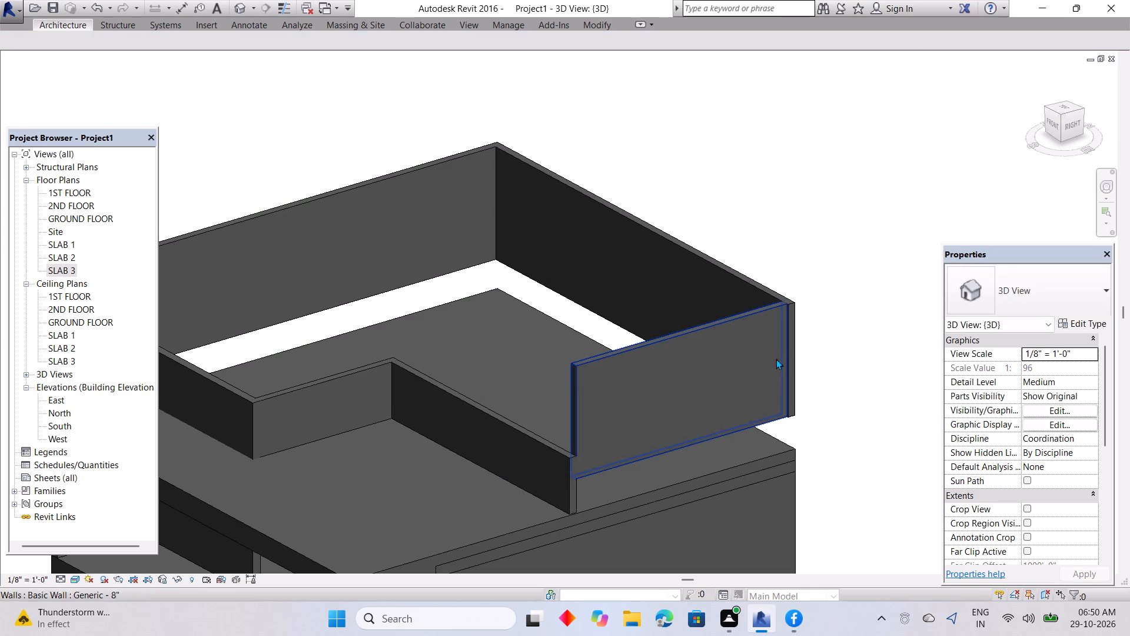
Set the base offset of the west, rear and east Generic - 8" rooftop walls to -3'.
scroll(743, 367, "down", 1)
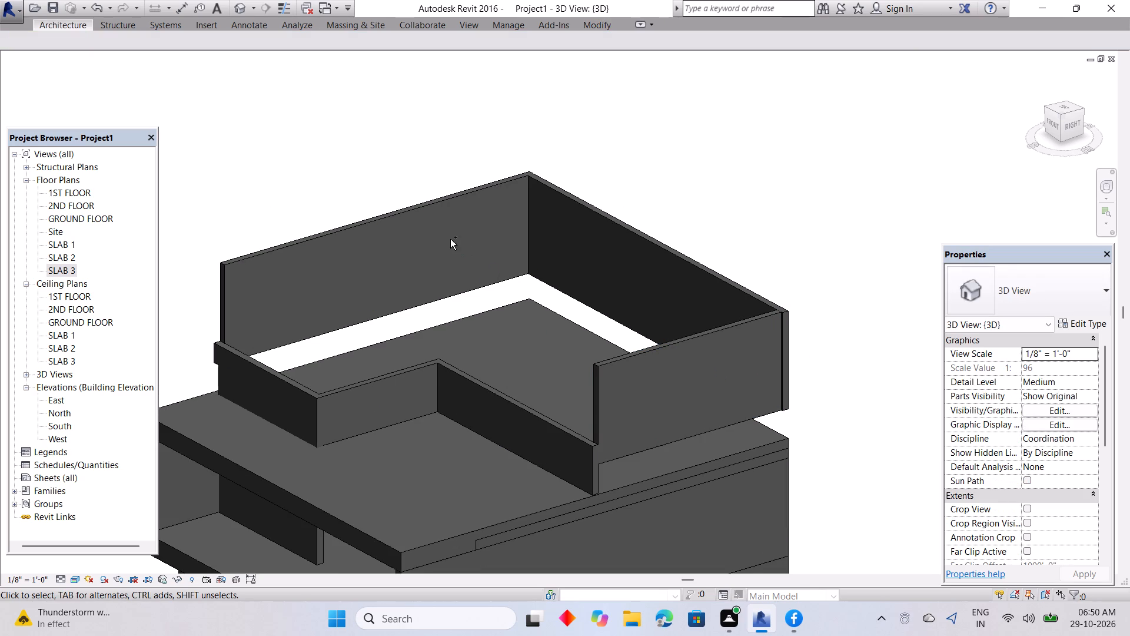
left_click(434, 203)
left_click(616, 221, "ctrl")
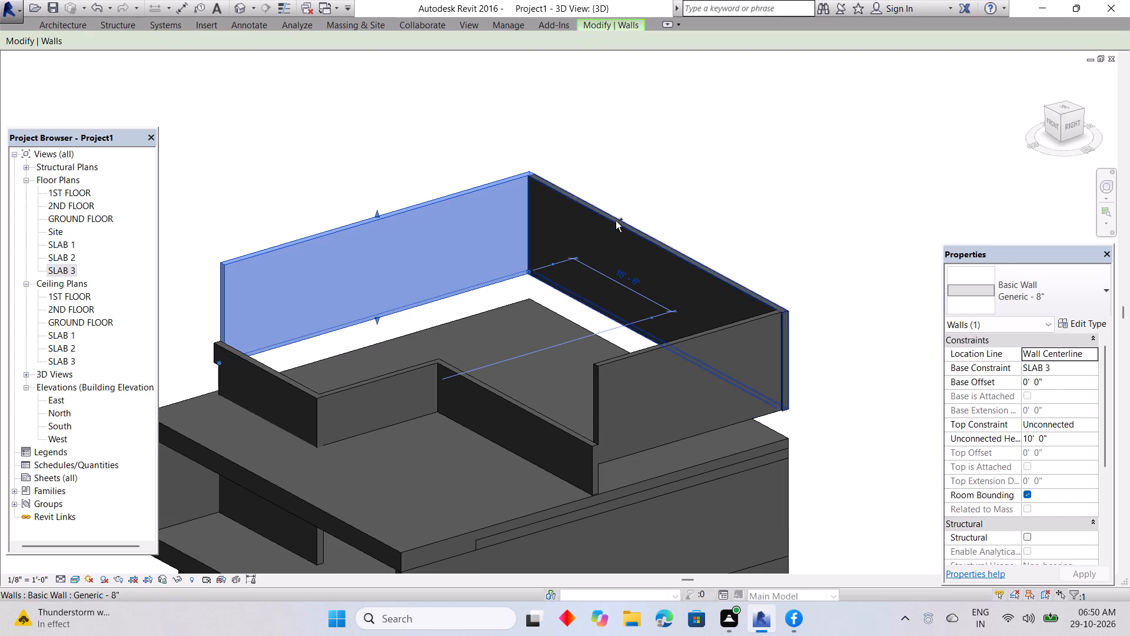
left_click(707, 327, "ctrl")
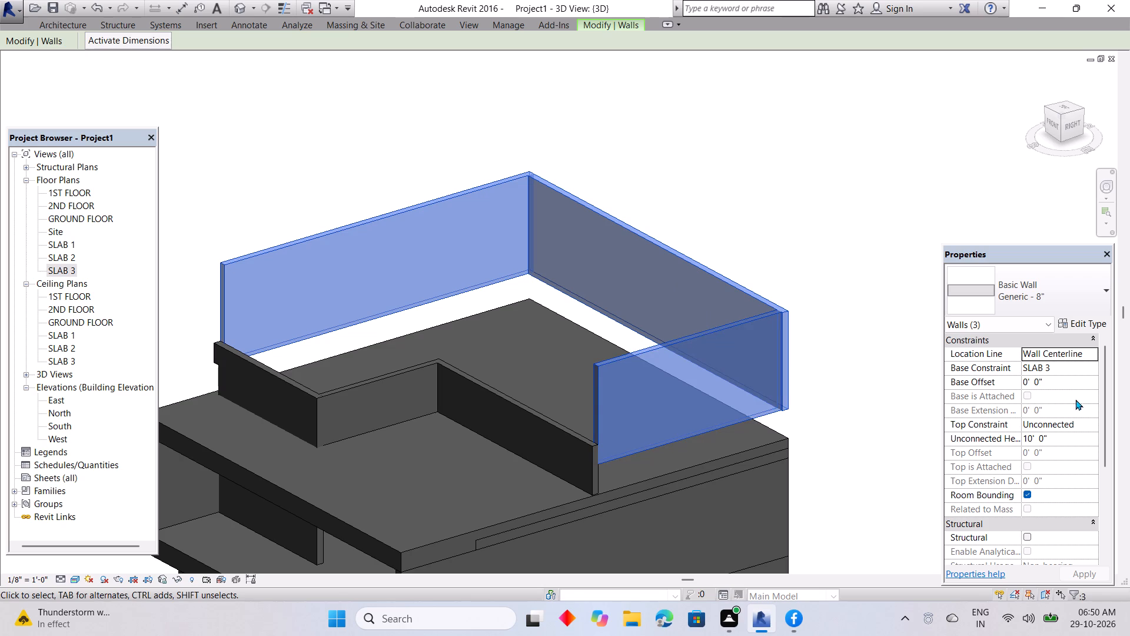
left_click_drag(1056, 380, 1005, 383)
key("BackSpace")
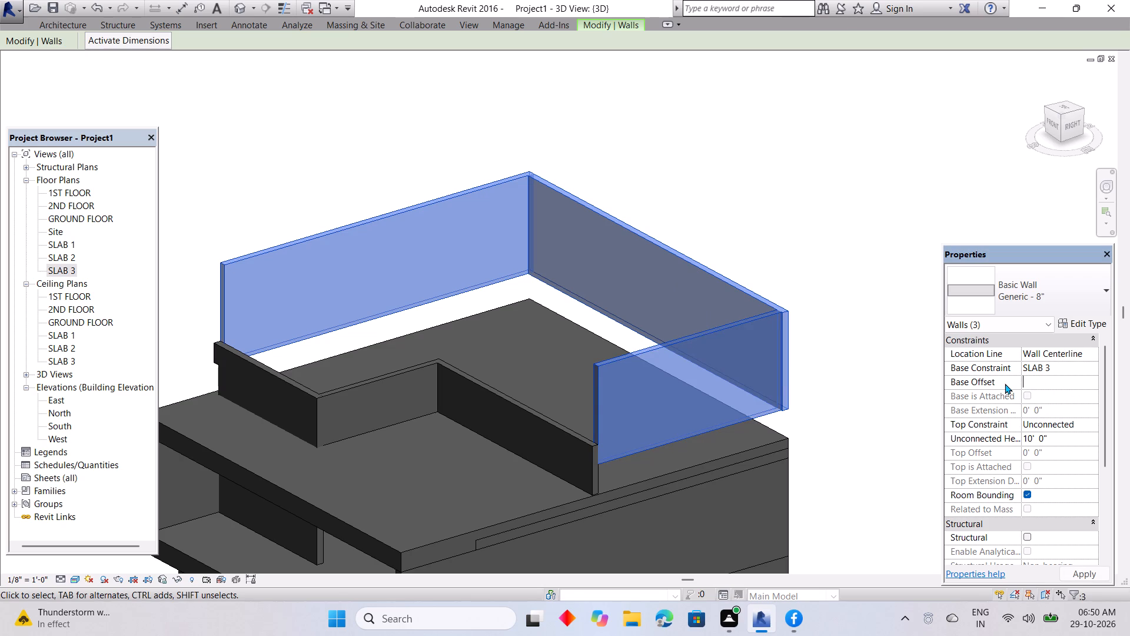
type("-3")
key("Return")
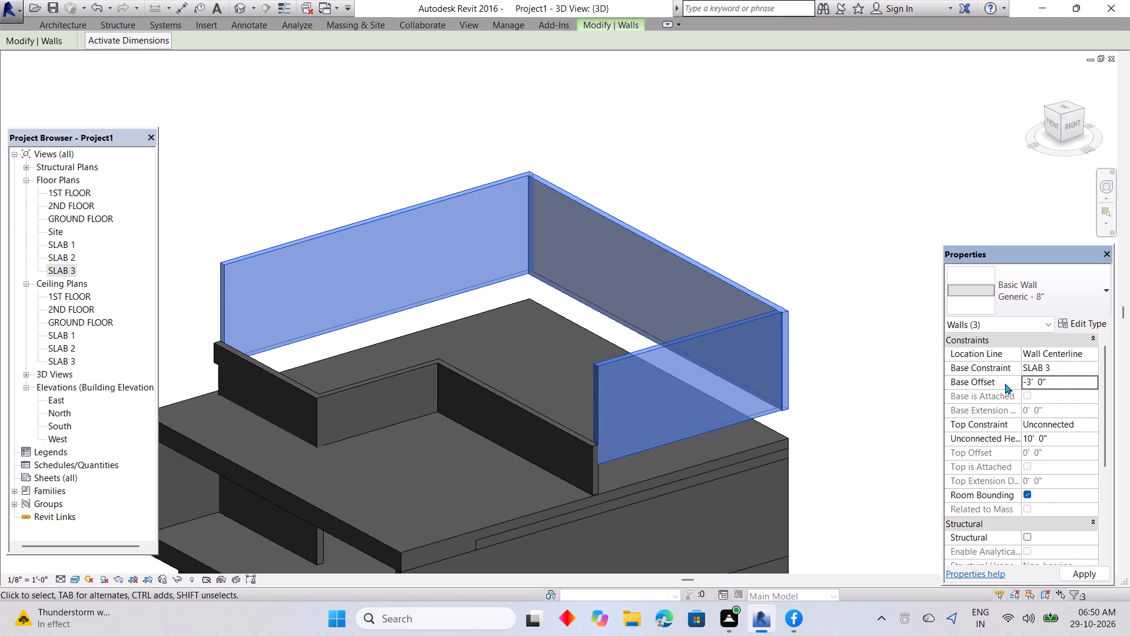
left_click(877, 419)
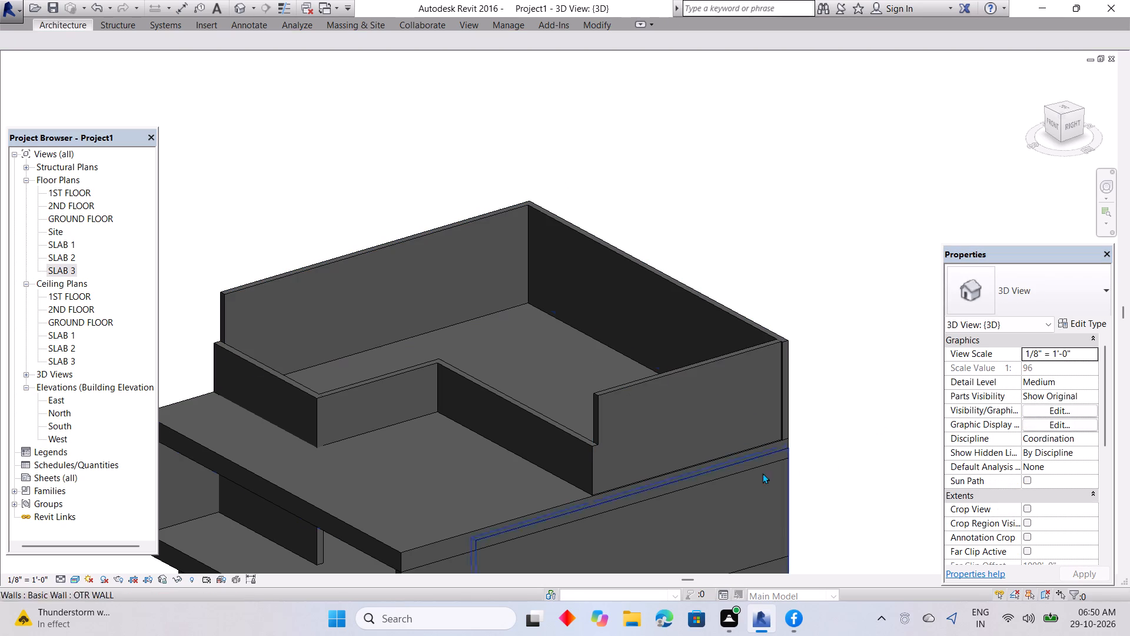
Set the unconnected height of the same three rooftop walls to 5'.
middle_click_drag(660, 534, 529, 428)
left_click(558, 358)
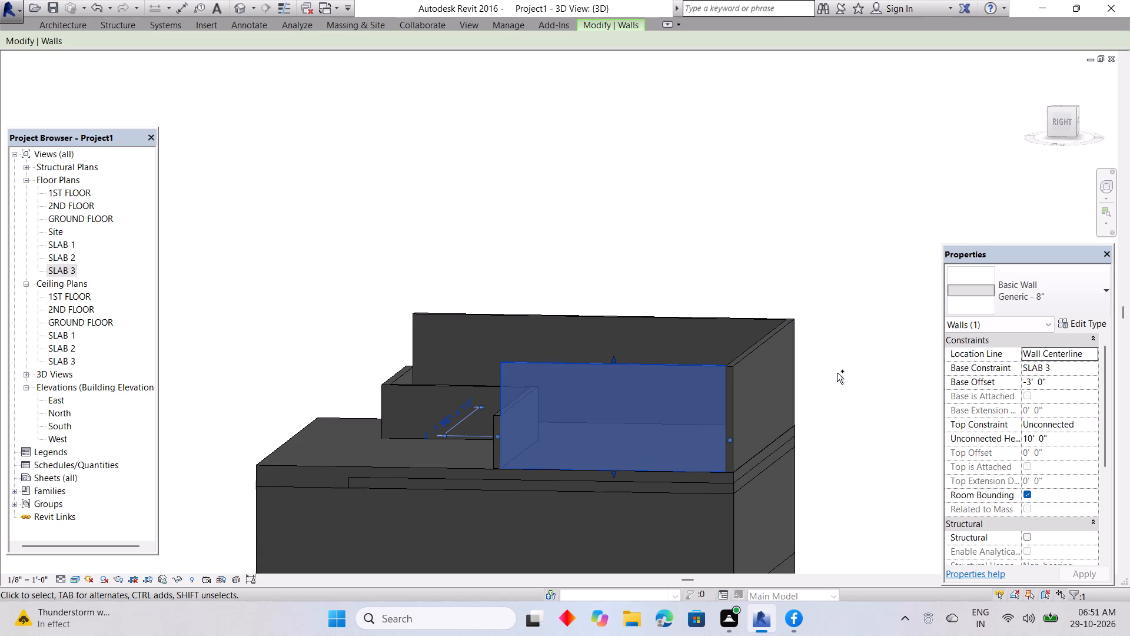
left_click(745, 350, "ctrl")
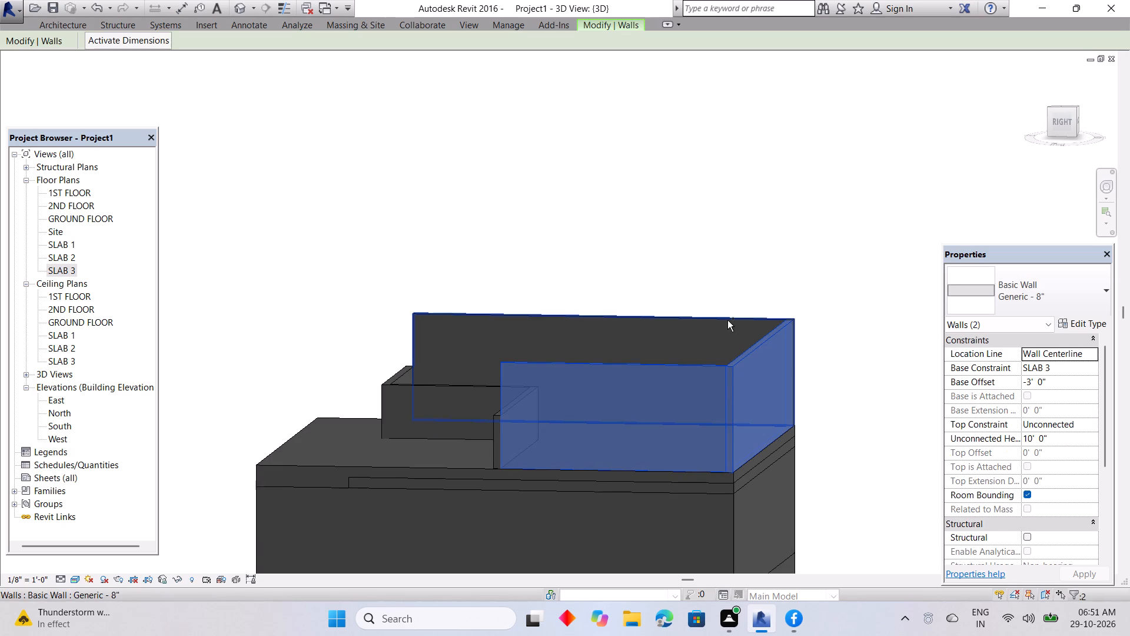
left_click(727, 320, "ctrl")
left_click_drag(1046, 435, 989, 437)
key("BackSpace")
key("5")
key("Return")
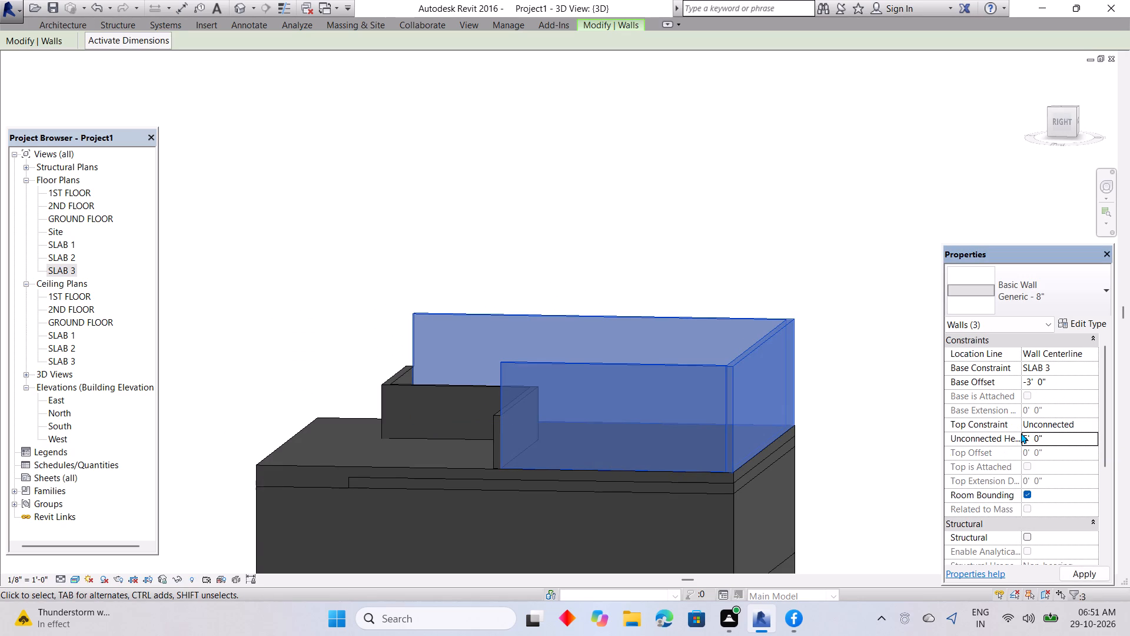
left_click(810, 315)
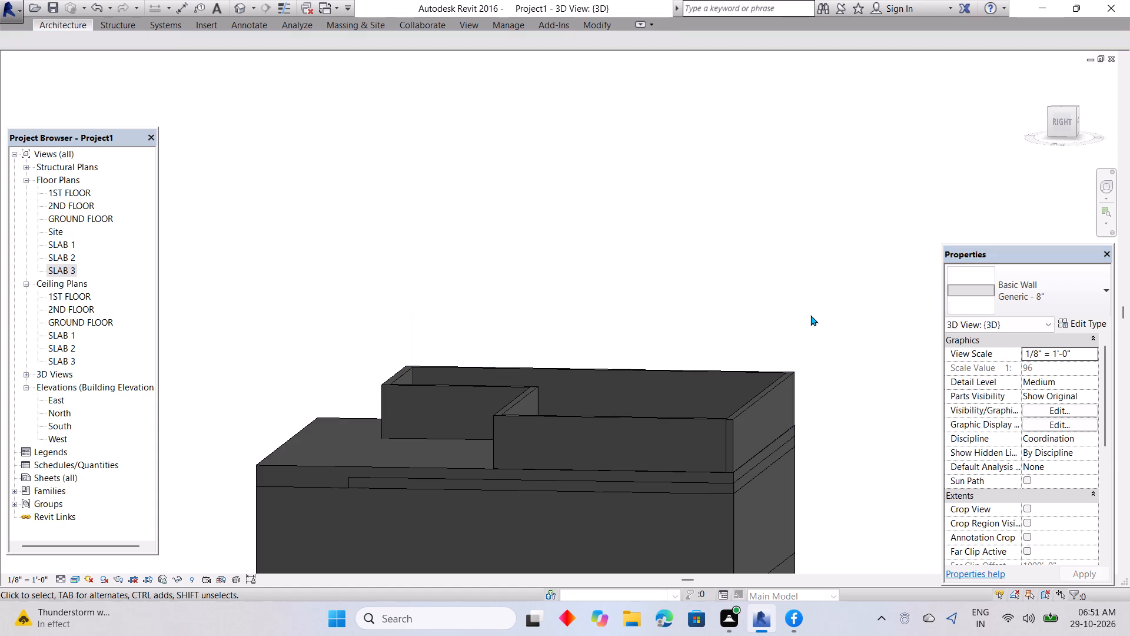
Nudge the east rooftop wall slightly outward toward the slab edge and the rear wall's end.
middle_click_drag(836, 483, 1035, 510, "shift")
middle_click_drag(761, 502, 865, 483, "shift")
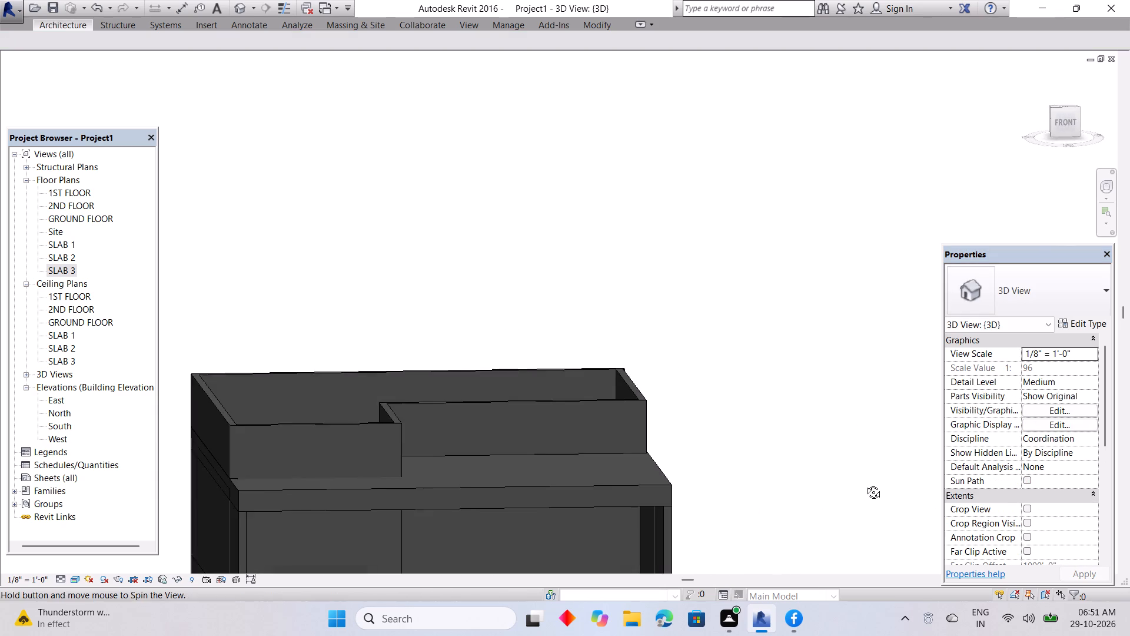
middle_click_drag(865, 483, 865, 483, "shift")
middle_click_drag(753, 453, 693, 454, "shift")
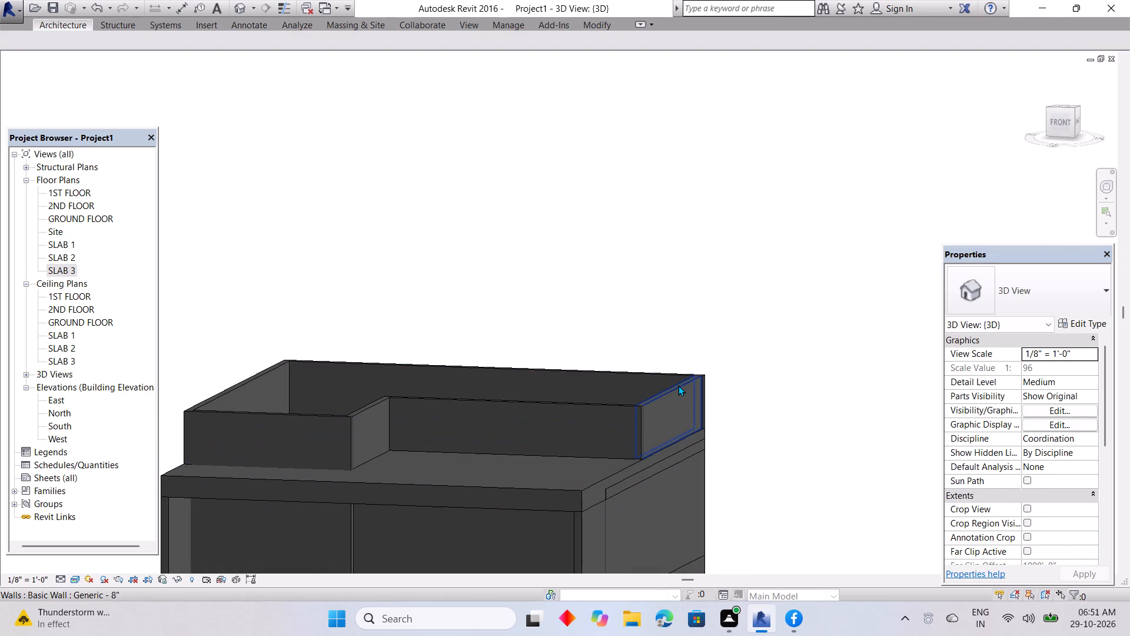
left_click(678, 385)
key("Right")
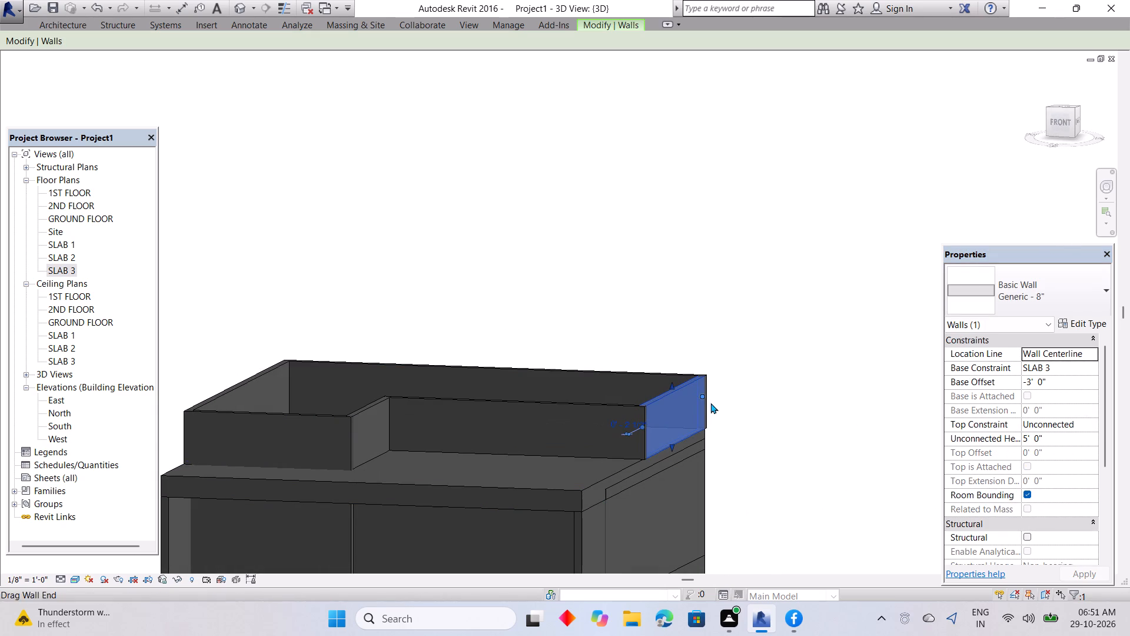
left_click(832, 428)
Examine the rooftop walls' alignment with the slab edge at the east side, and the whole building.
middle_click_drag(713, 469, 647, 430)
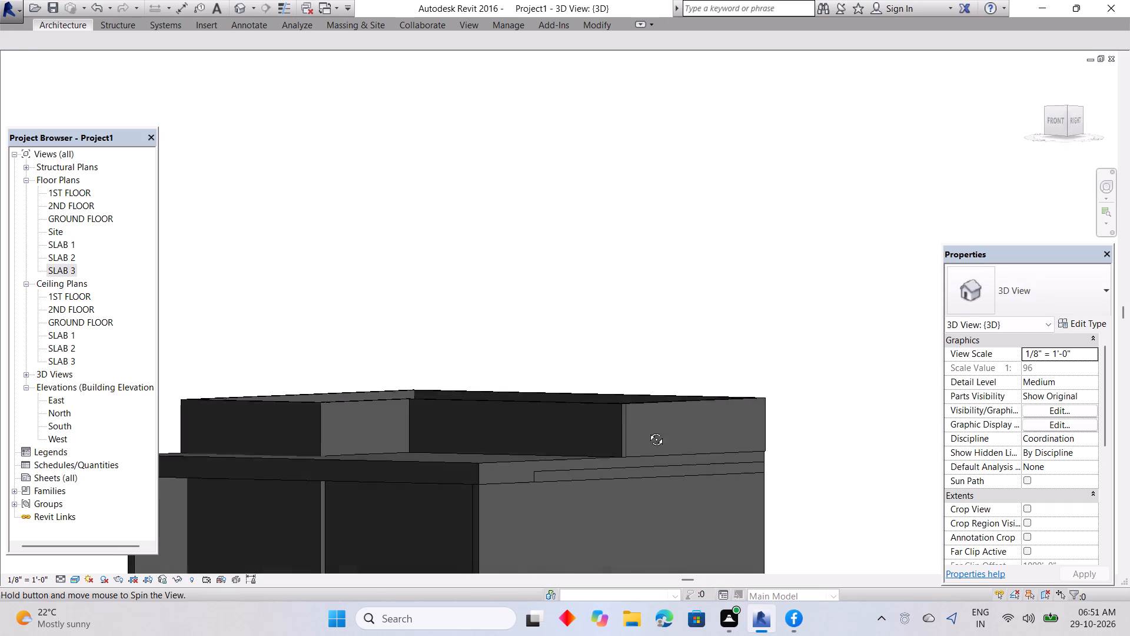
middle_click_drag(647, 430, 623, 423)
middle_click_drag(808, 424, 504, 426, "shift")
scroll(504, 435, "up", 4)
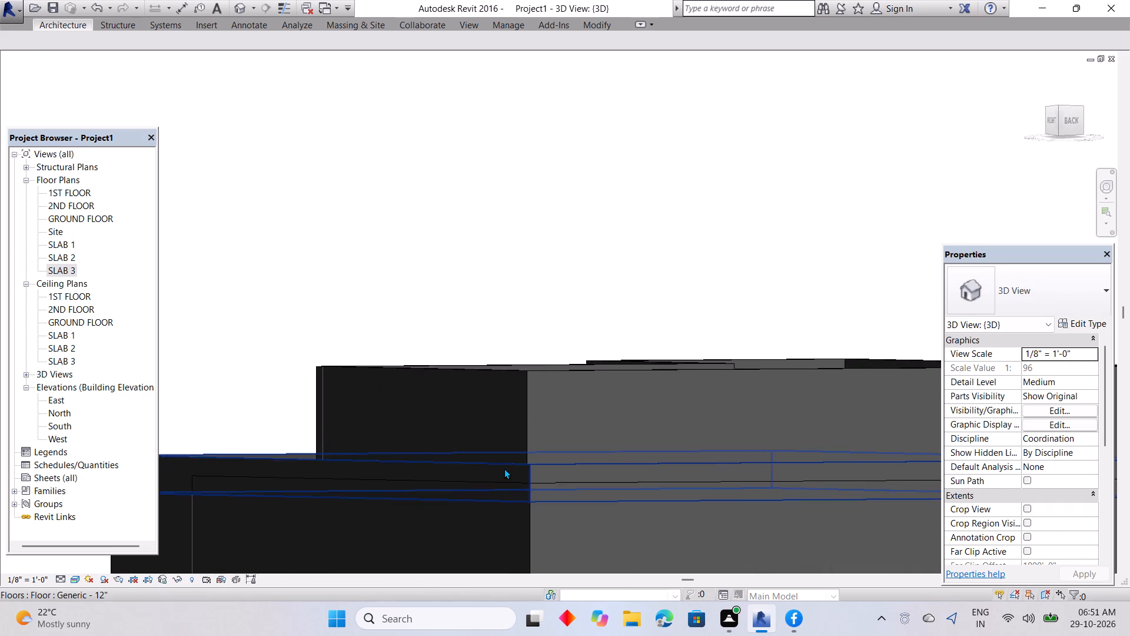
middle_click_drag(506, 462, 606, 462)
scroll(645, 456, "up", 4)
middle_click_drag(624, 467, 870, 468, "shift")
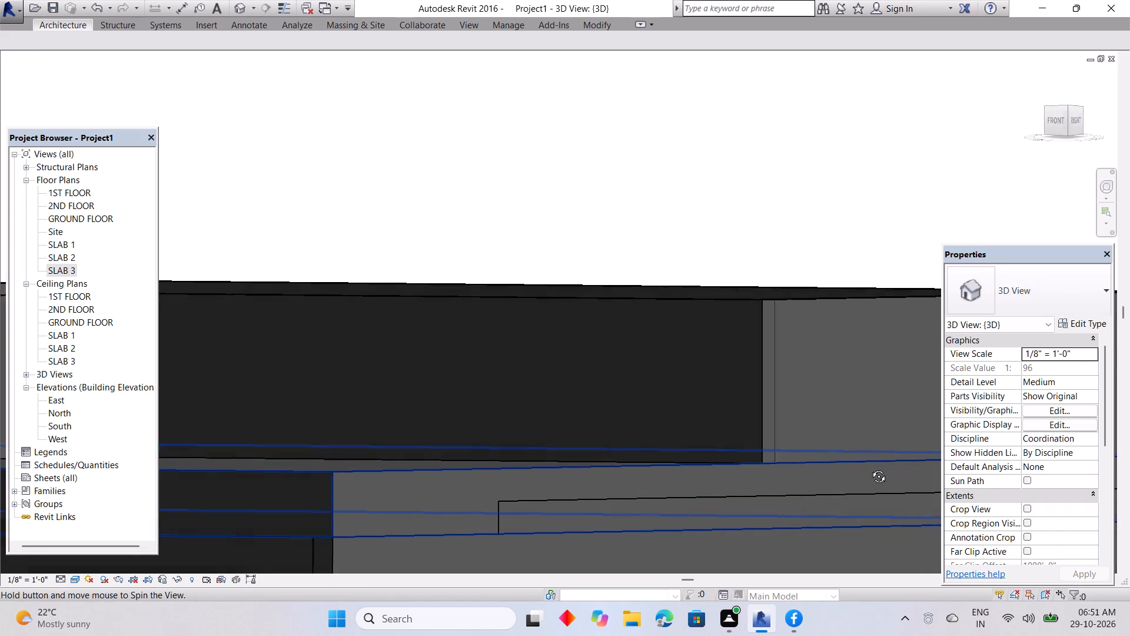
middle_click_drag(870, 468, 905, 467, "shift")
scroll(874, 467, "down", 8)
scroll(757, 499, "down", 4)
middle_click_drag(756, 500, 816, 511, "shift")
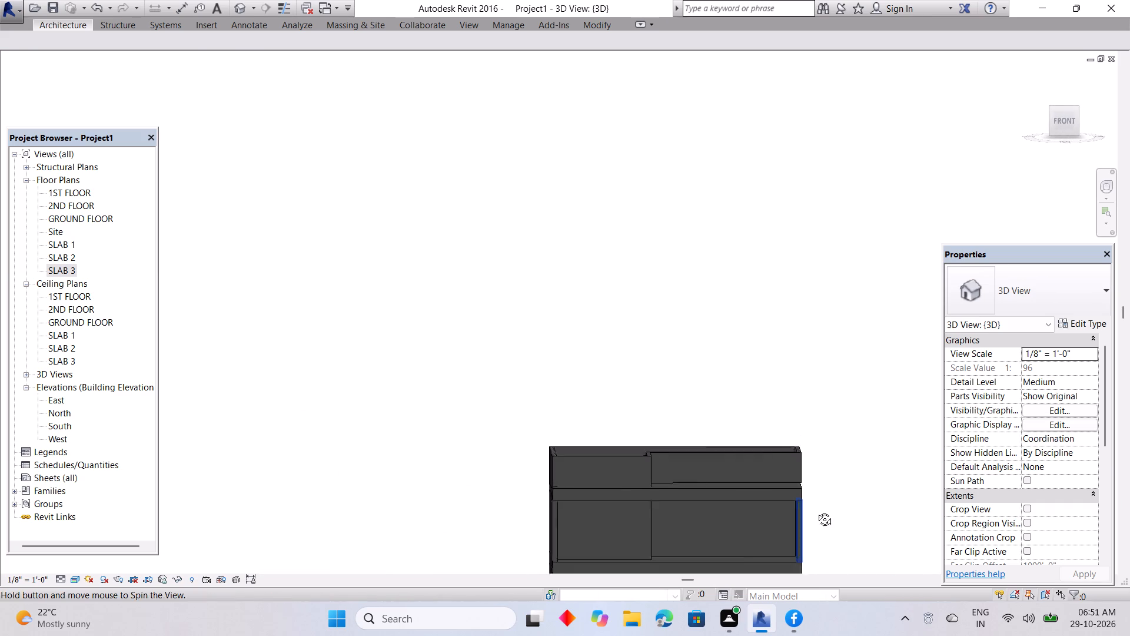
middle_click_drag(816, 511, 842, 511, "shift")
middle_click_drag(827, 515, 757, 516)
scroll(758, 524, "down", 3)
middle_click_drag(759, 528, 759, 519)
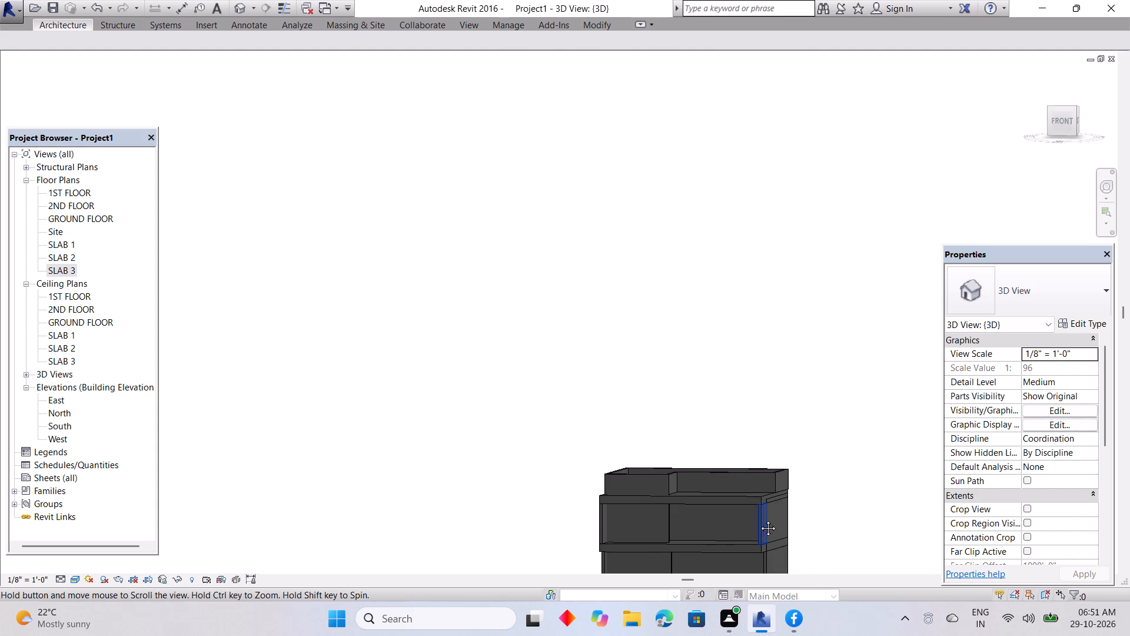
middle_click_drag(759, 519, 759, 471)
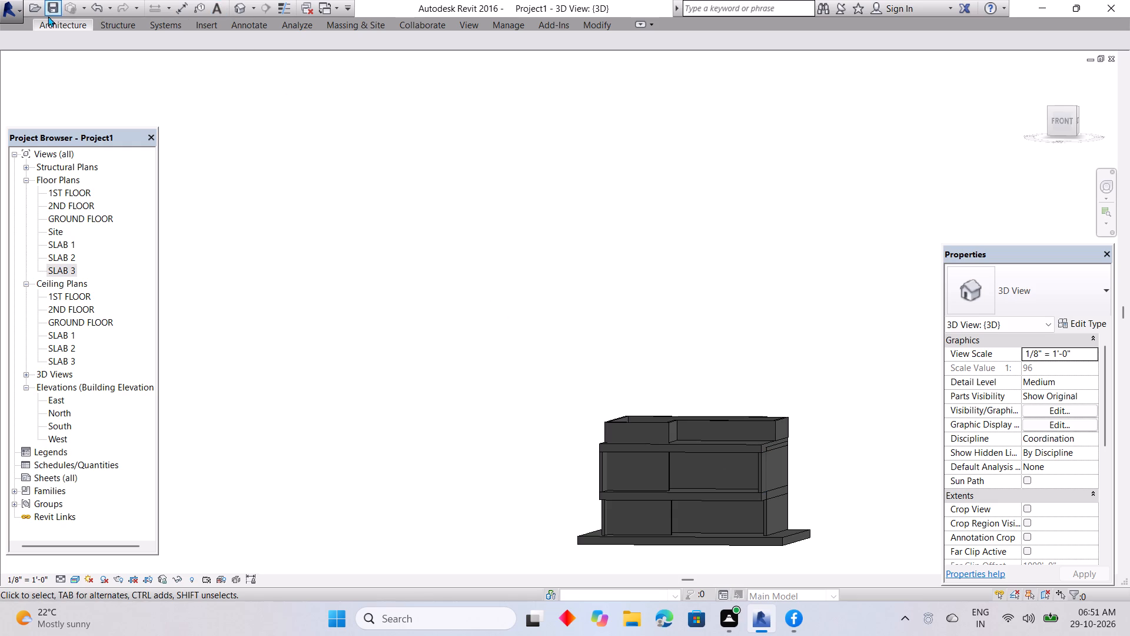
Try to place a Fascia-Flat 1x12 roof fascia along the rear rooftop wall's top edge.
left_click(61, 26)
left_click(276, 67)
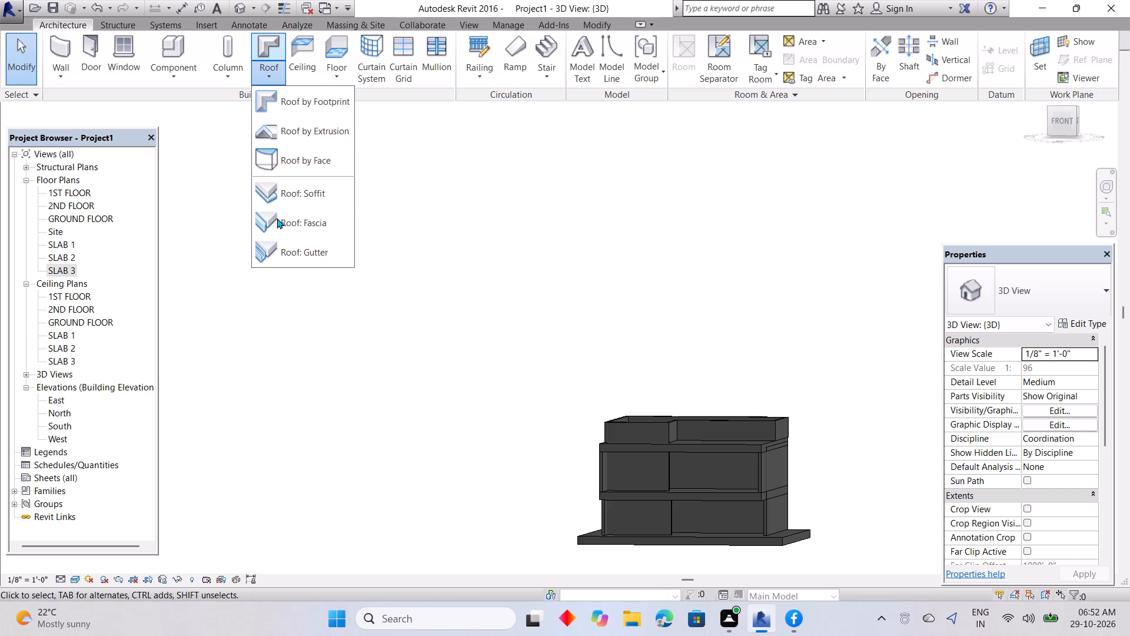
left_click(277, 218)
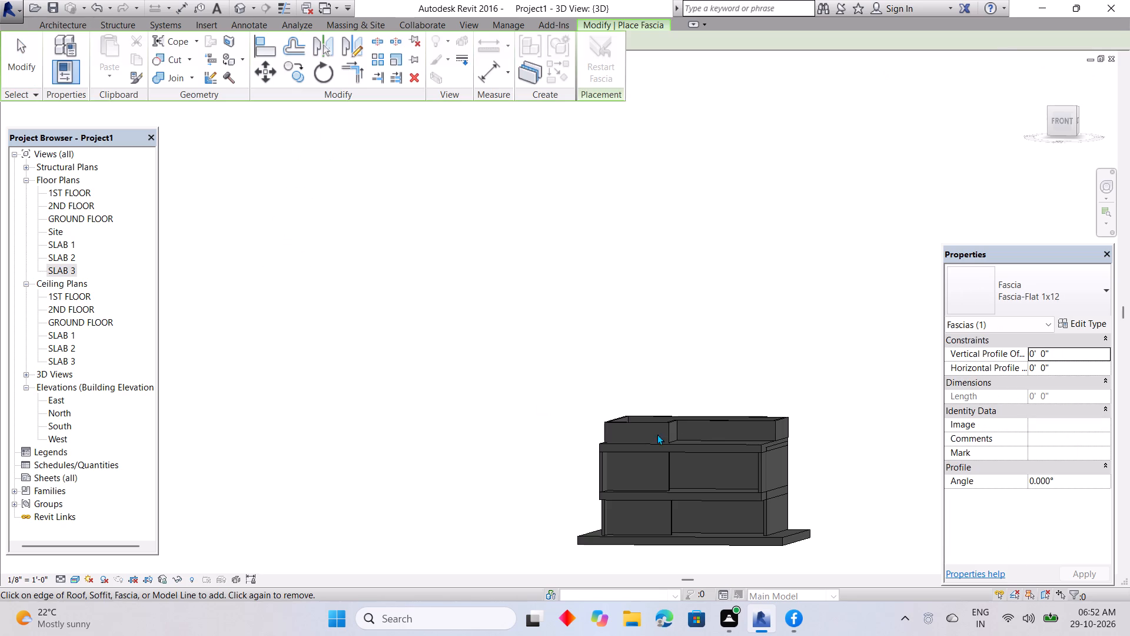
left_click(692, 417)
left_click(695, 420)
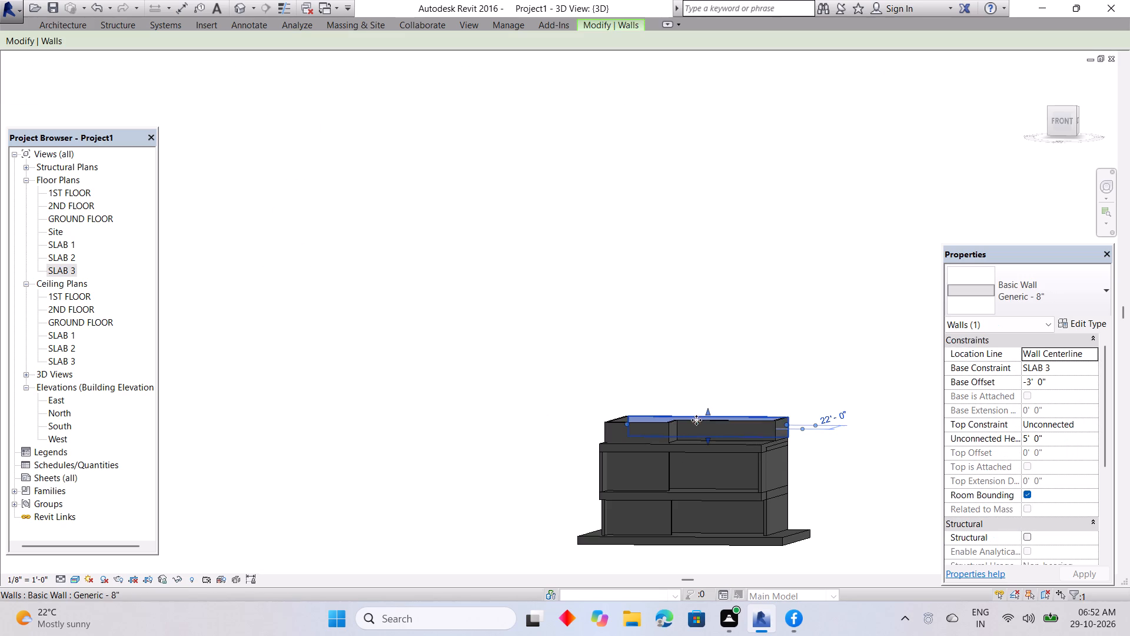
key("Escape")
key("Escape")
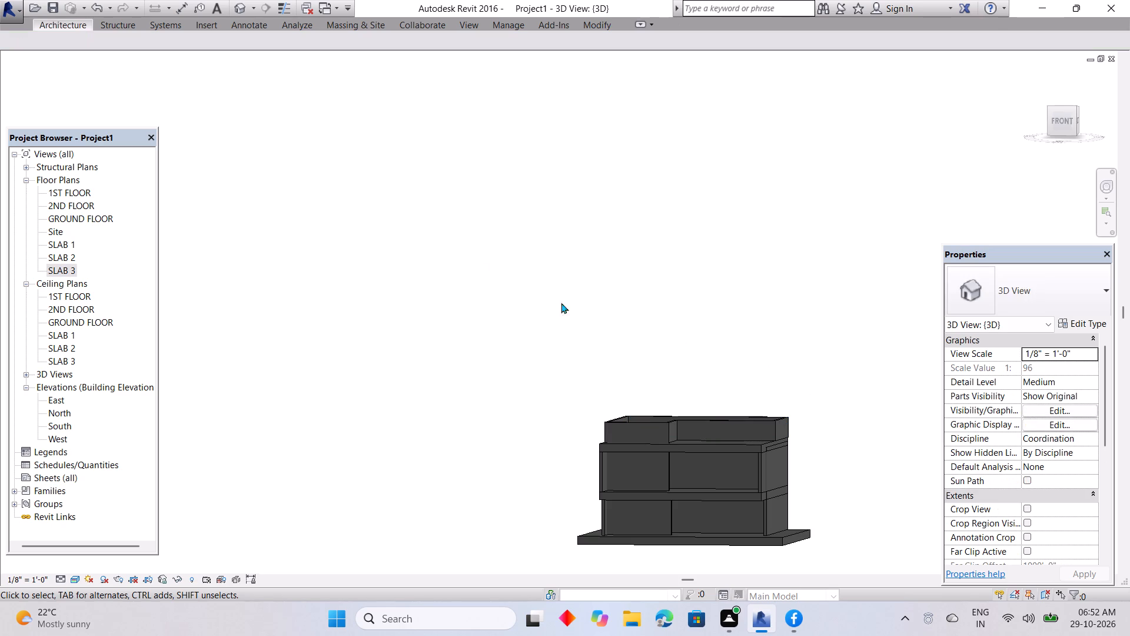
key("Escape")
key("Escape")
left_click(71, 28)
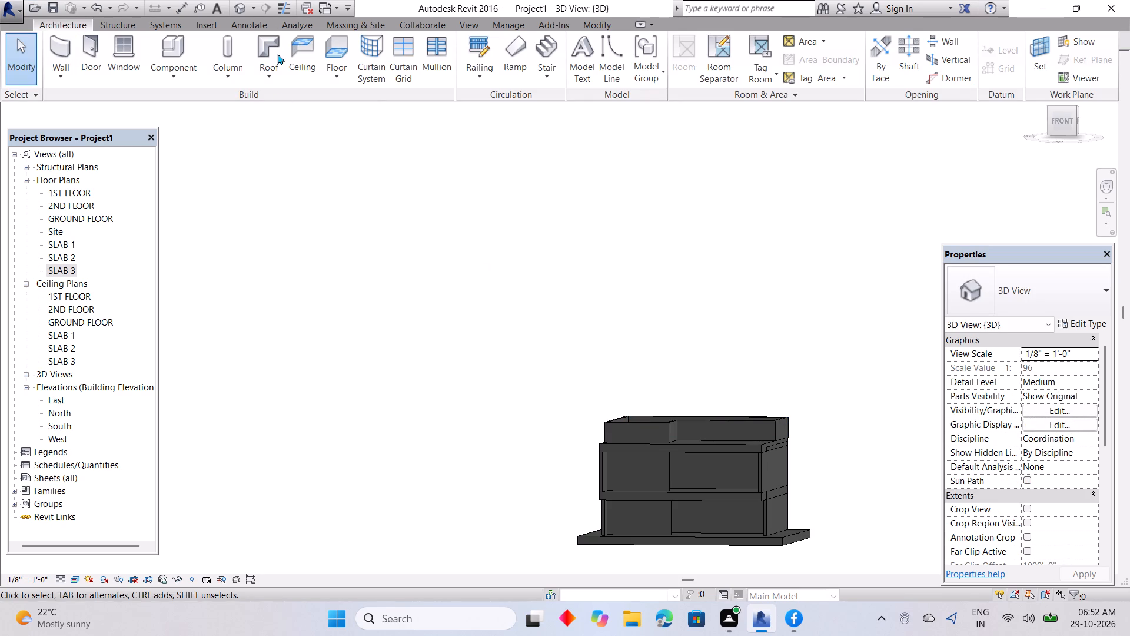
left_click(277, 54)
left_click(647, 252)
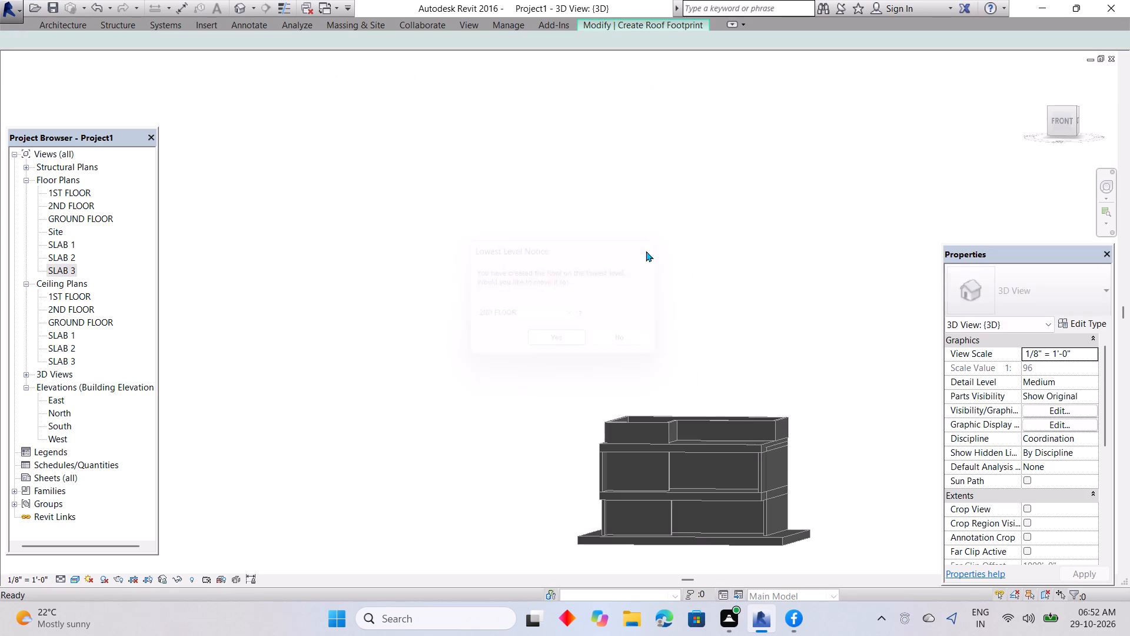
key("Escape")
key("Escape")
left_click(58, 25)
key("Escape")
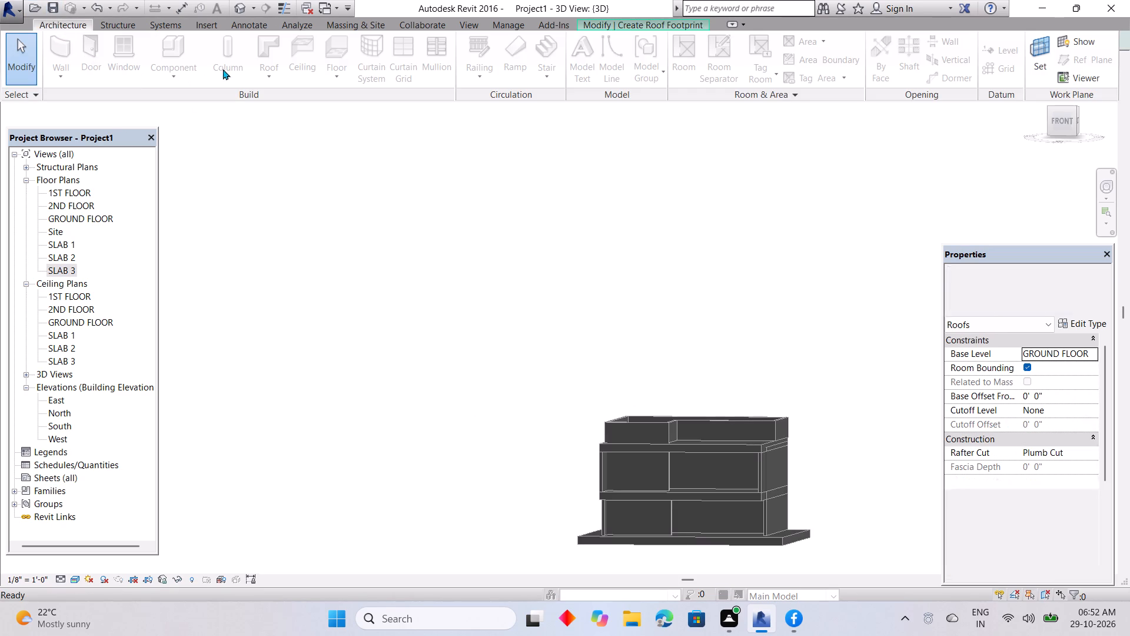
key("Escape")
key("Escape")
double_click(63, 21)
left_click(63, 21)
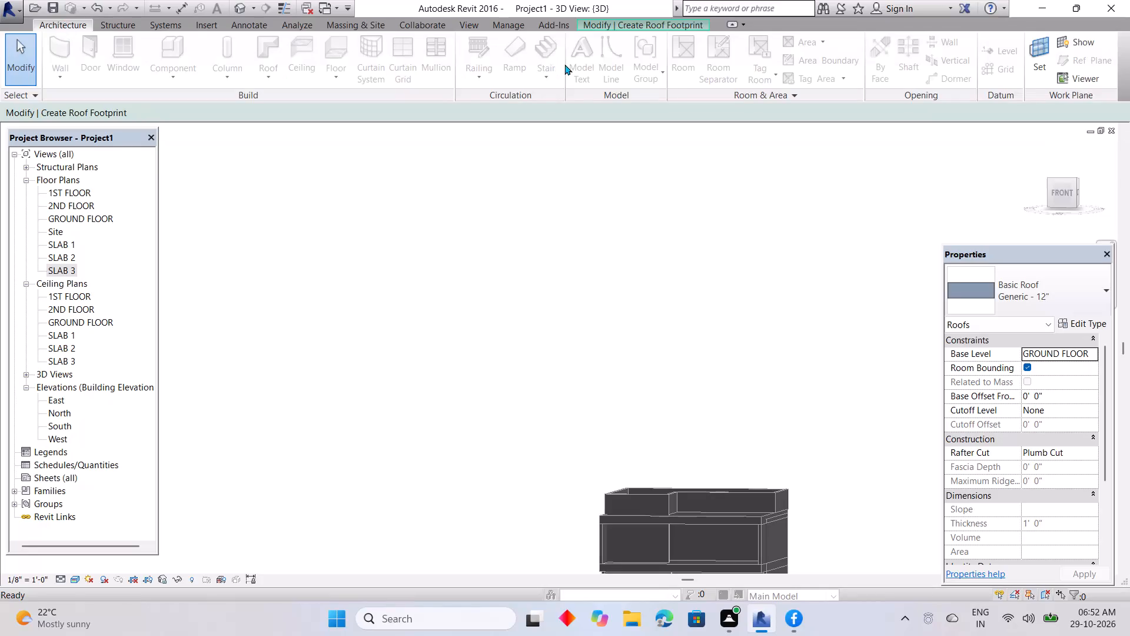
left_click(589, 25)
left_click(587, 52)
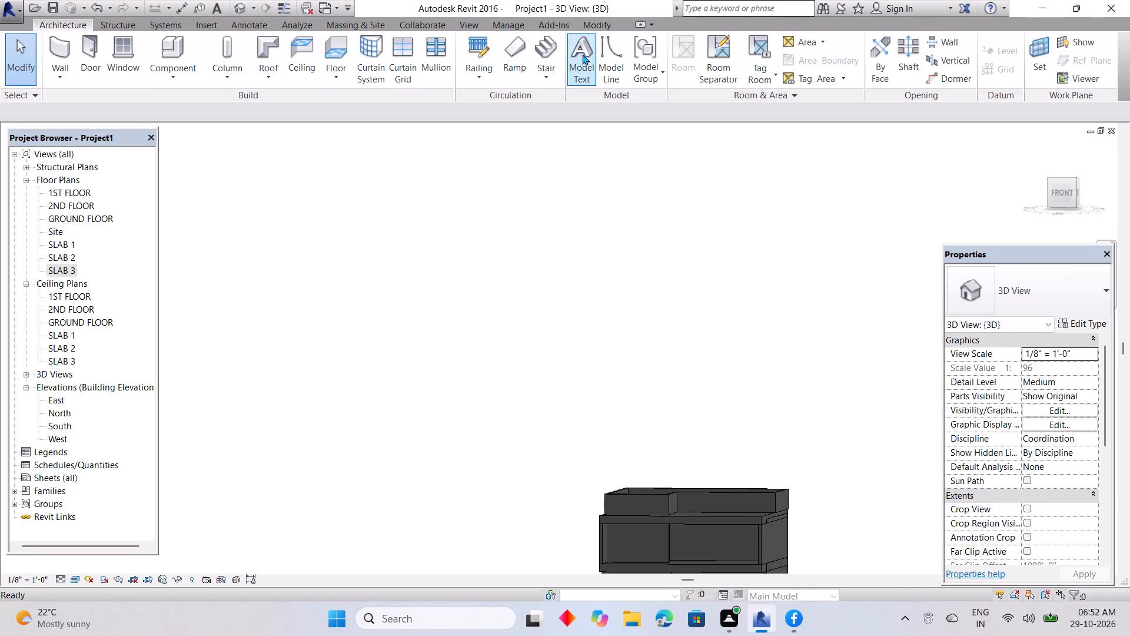
Examine the building's front and its rooftop walls in the 3D view.
scroll(418, 369, "down", 3)
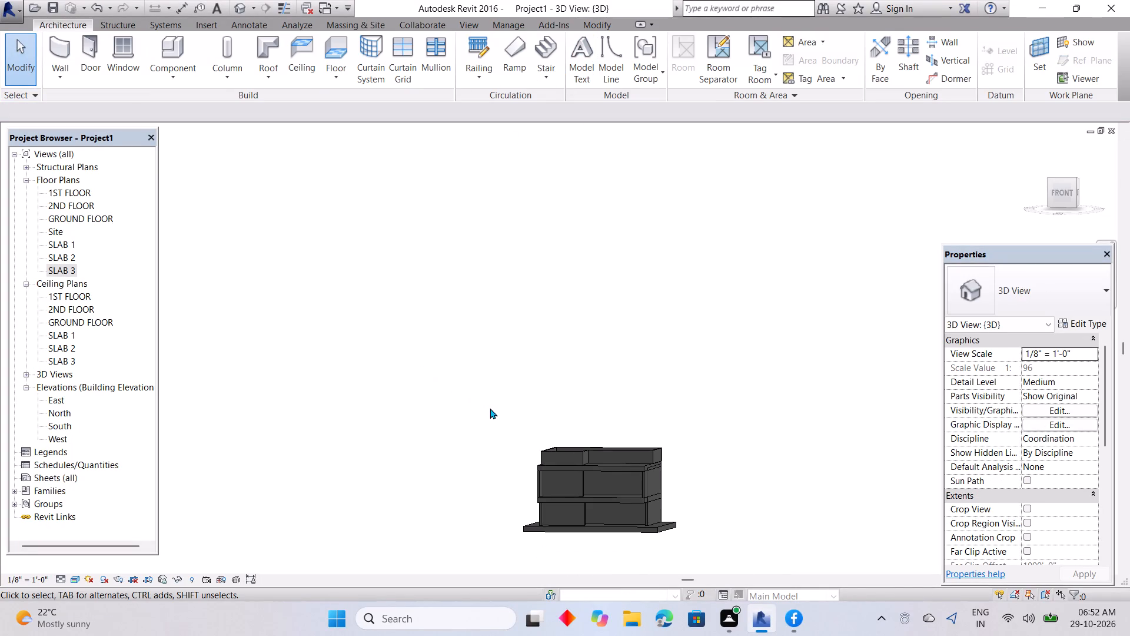
middle_click_drag(489, 408, 548, 408)
middle_click_drag(544, 406, 562, 412, "shift")
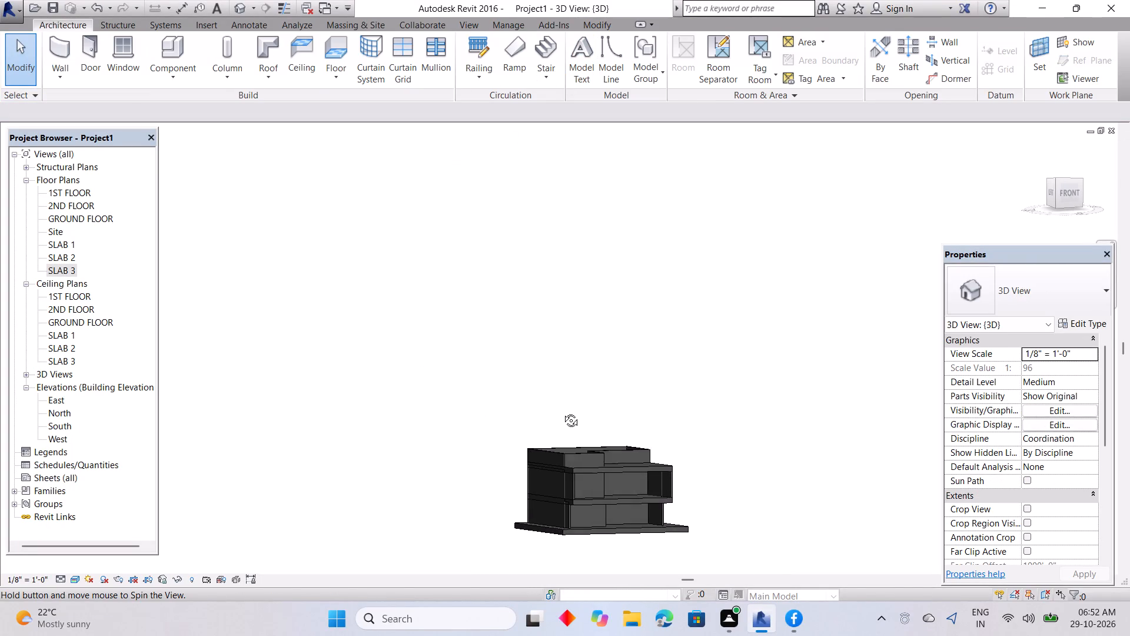
middle_click_drag(562, 412, 482, 425, "shift")
scroll(481, 425, "down", 3)
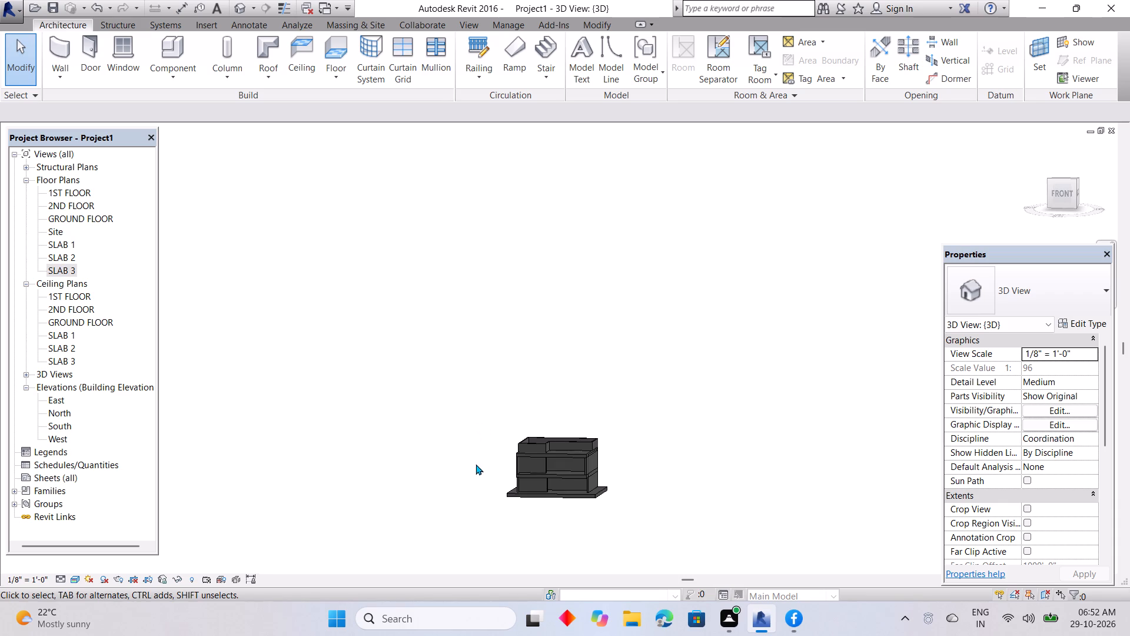
scroll(534, 455, "up", 5)
middle_click_drag(554, 476, 563, 435)
scroll(563, 435, "up", 1)
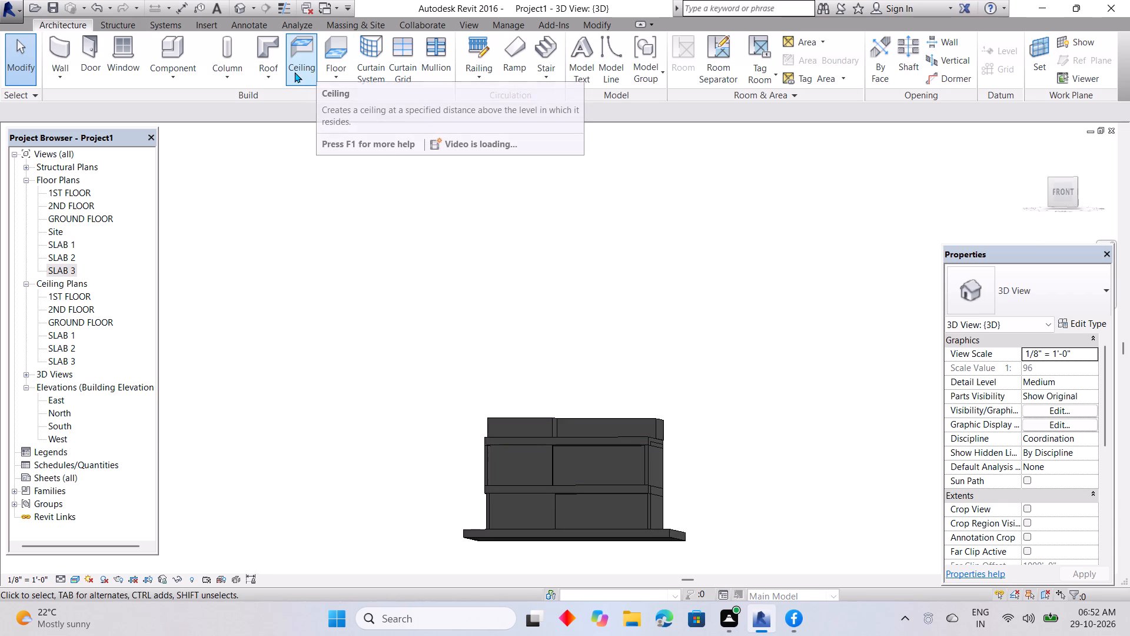
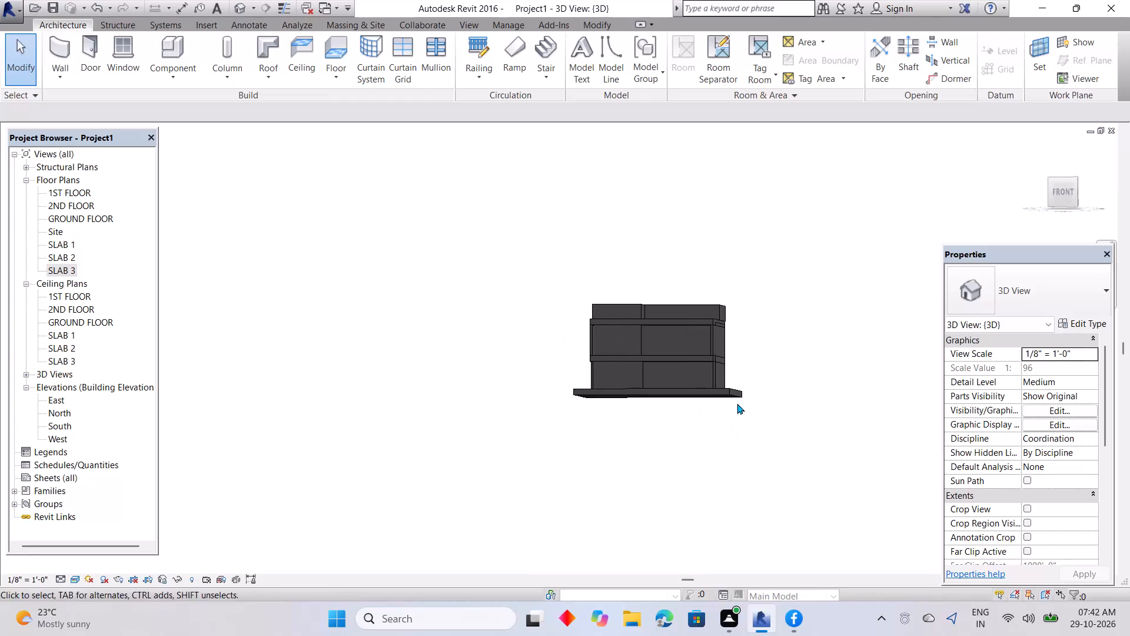
Open the SLAB 3 floor plan with the whole building outline in view.
scroll(628, 357, "up", 3)
middle_click_drag(739, 383, 760, 489)
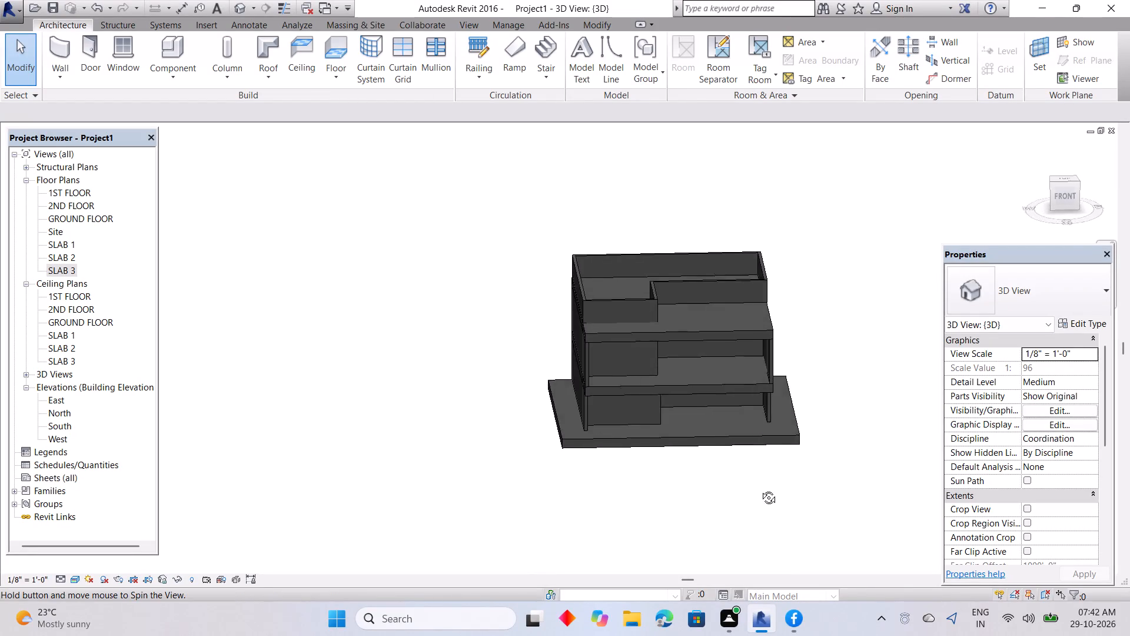
middle_click_drag(760, 489, 757, 482)
middle_click_drag(762, 415, 731, 448, "shift")
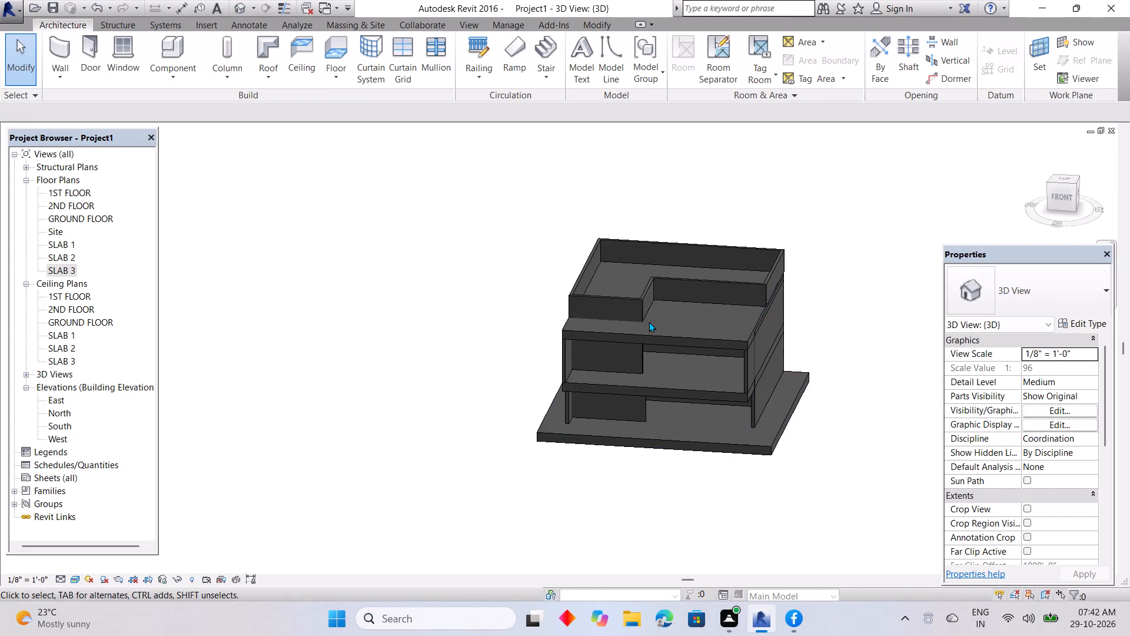
middle_click_drag(645, 281, 683, 388, "shift")
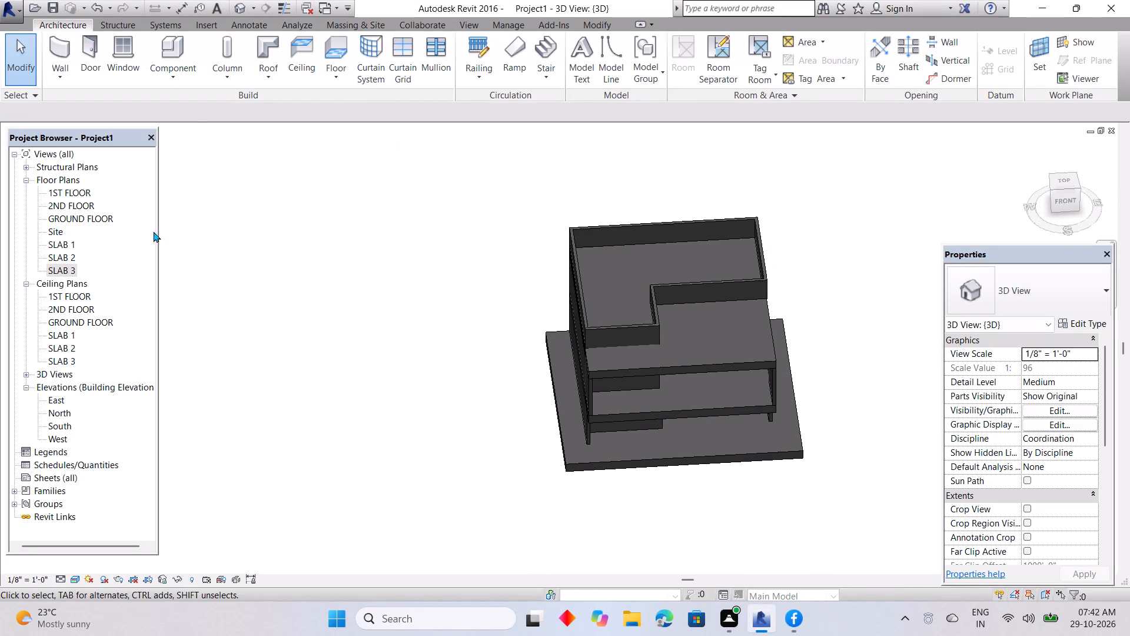
double_click(65, 276)
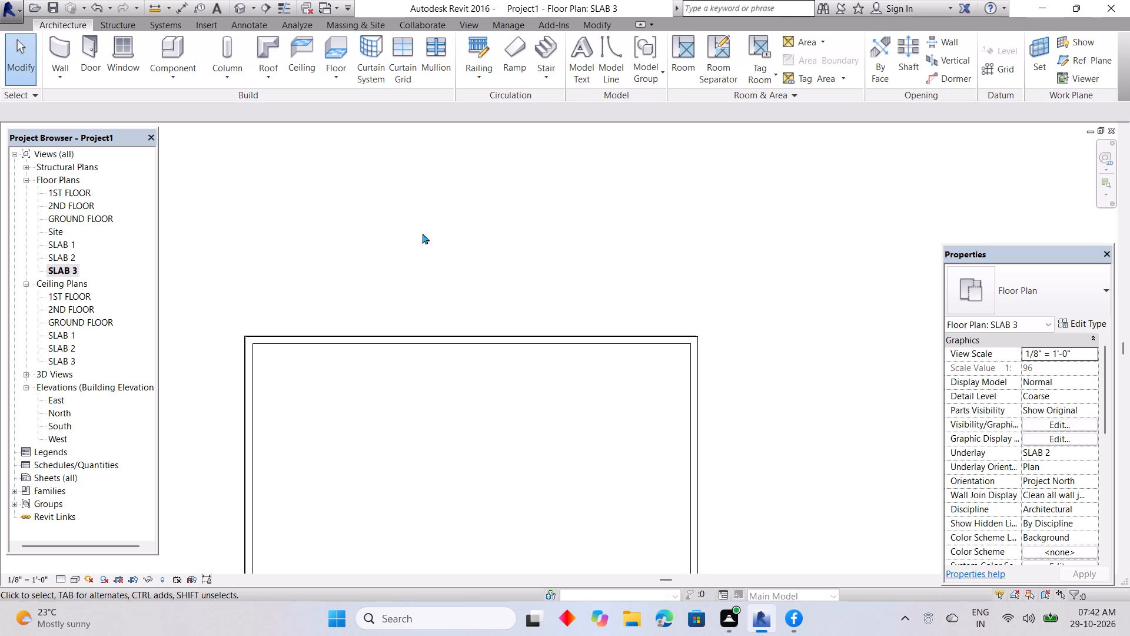
scroll(316, 127, "down", 2)
scroll(412, 201, "down", 1)
middle_click_drag(427, 218, 514, 165)
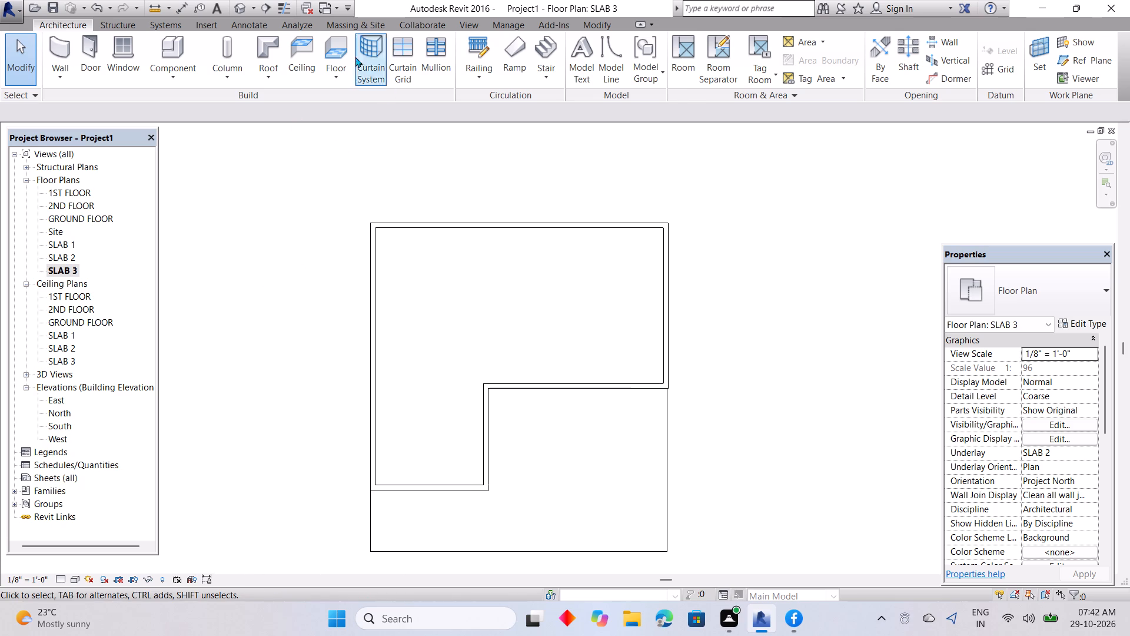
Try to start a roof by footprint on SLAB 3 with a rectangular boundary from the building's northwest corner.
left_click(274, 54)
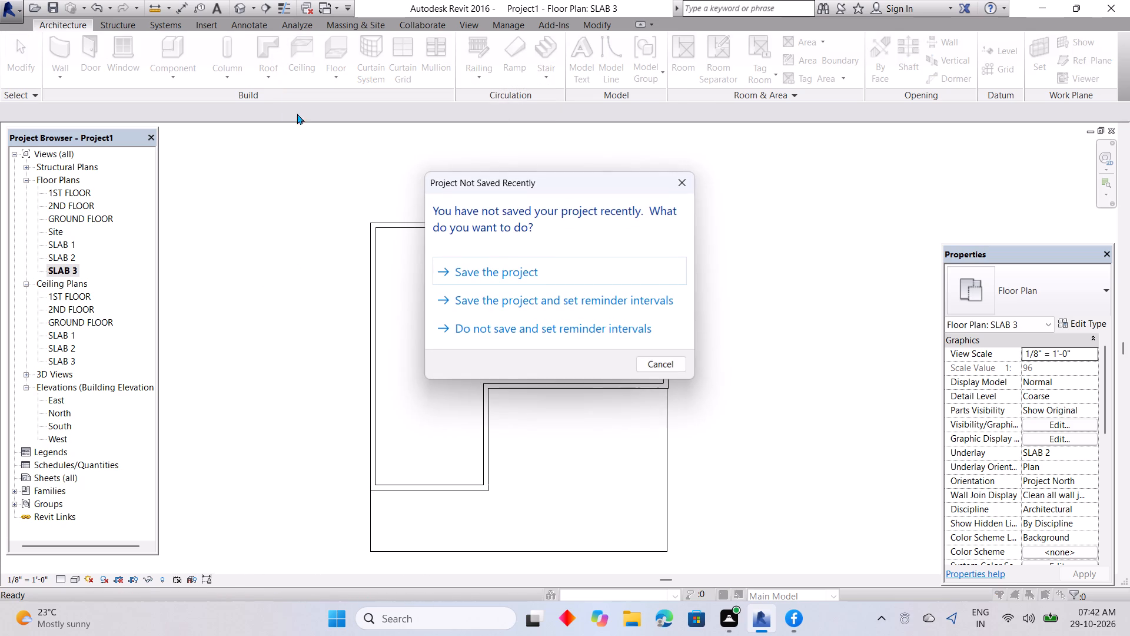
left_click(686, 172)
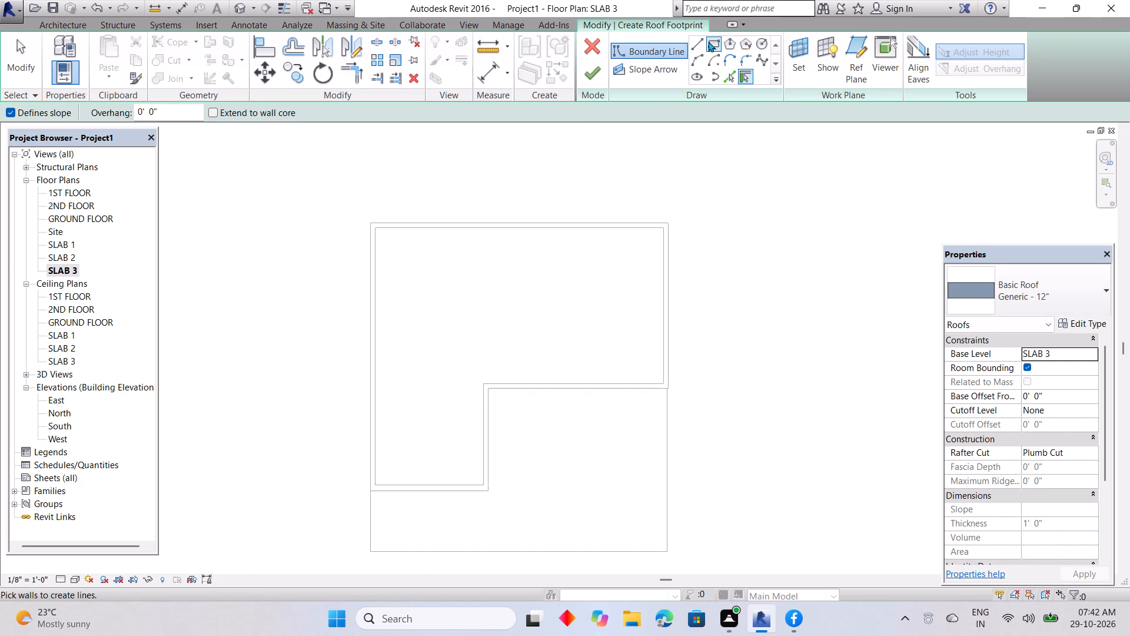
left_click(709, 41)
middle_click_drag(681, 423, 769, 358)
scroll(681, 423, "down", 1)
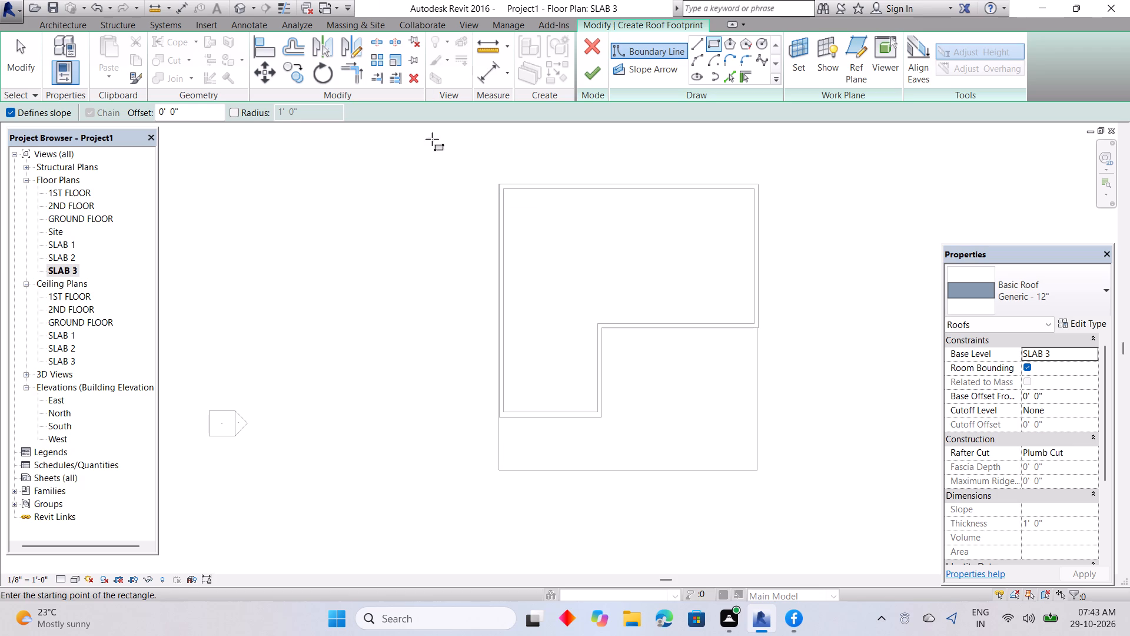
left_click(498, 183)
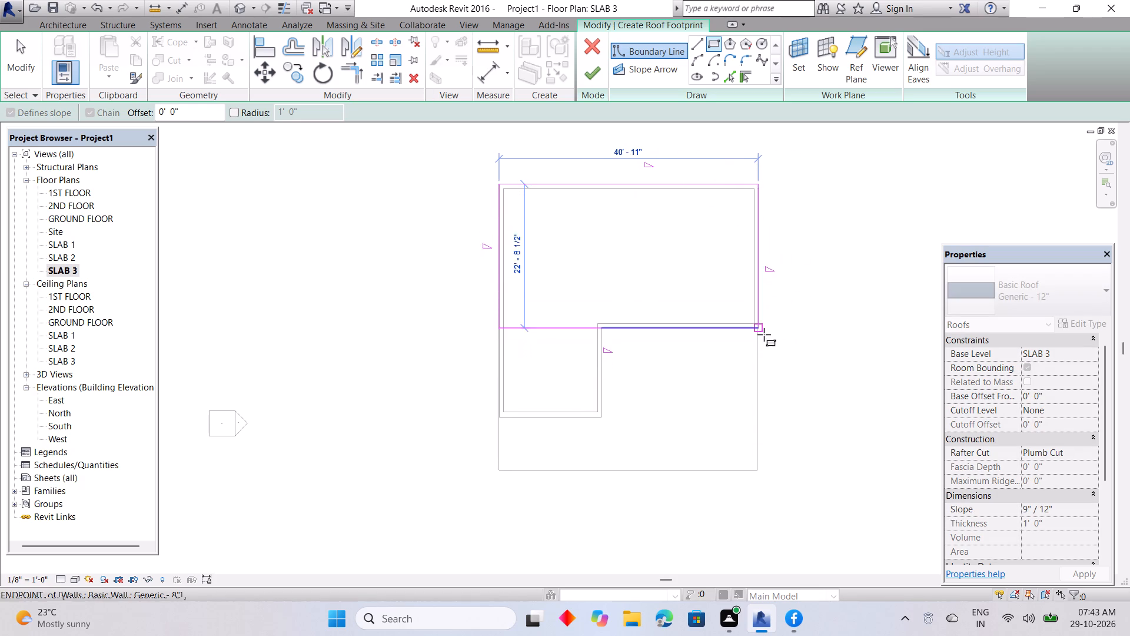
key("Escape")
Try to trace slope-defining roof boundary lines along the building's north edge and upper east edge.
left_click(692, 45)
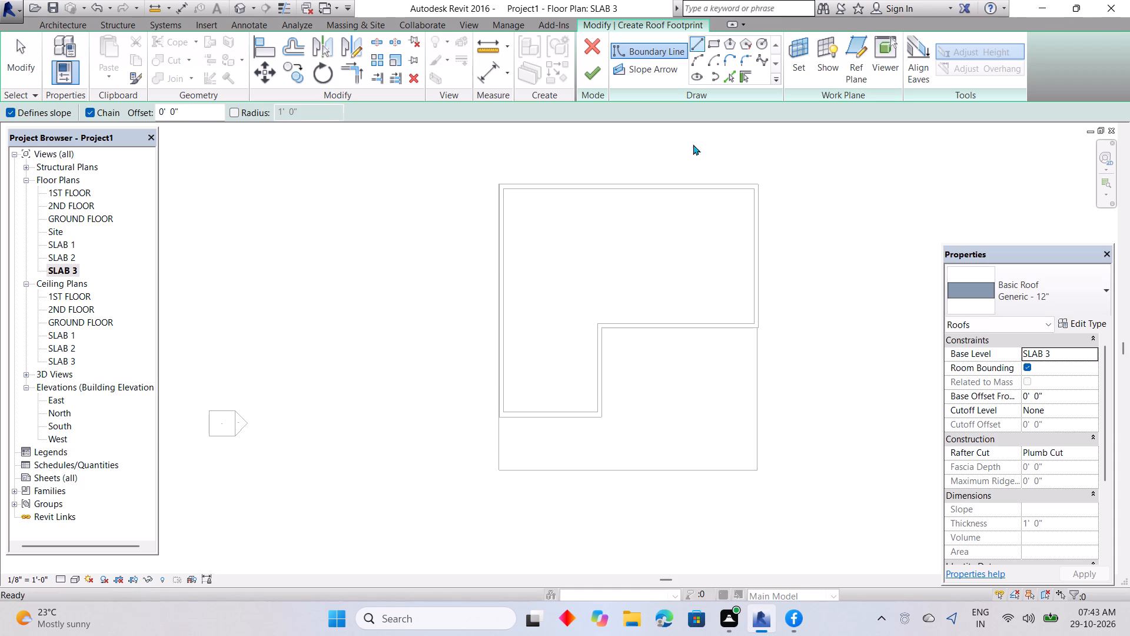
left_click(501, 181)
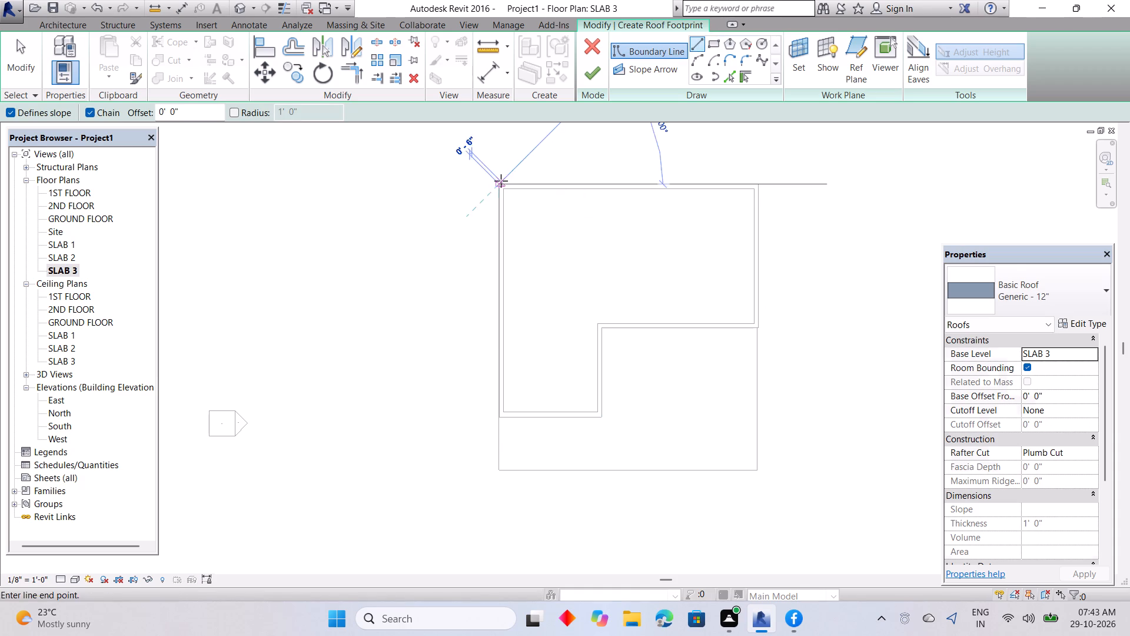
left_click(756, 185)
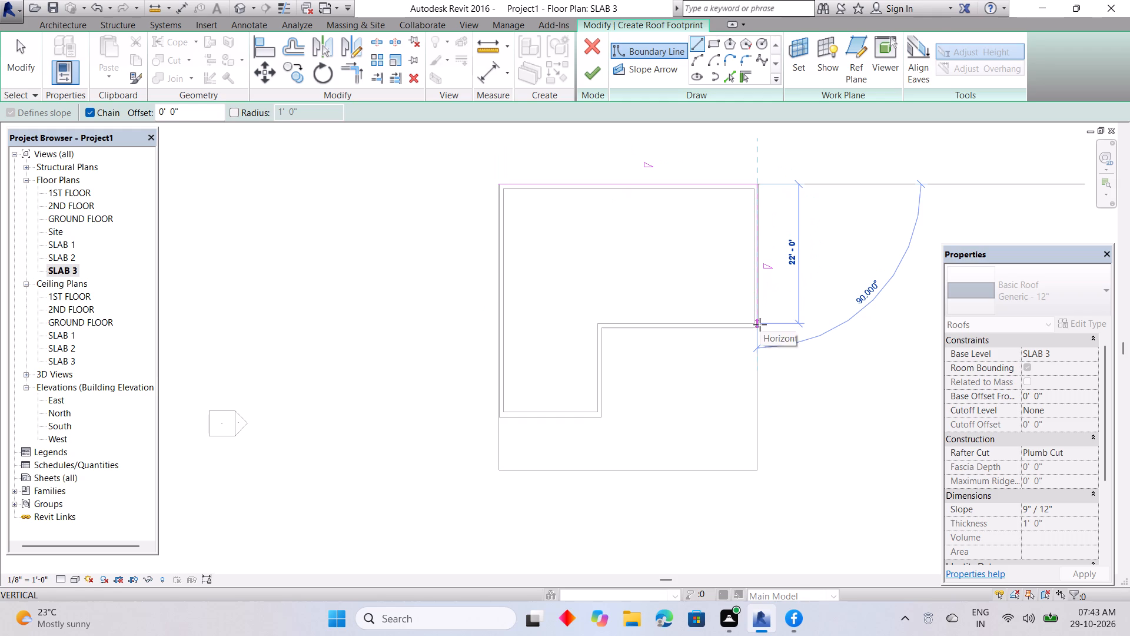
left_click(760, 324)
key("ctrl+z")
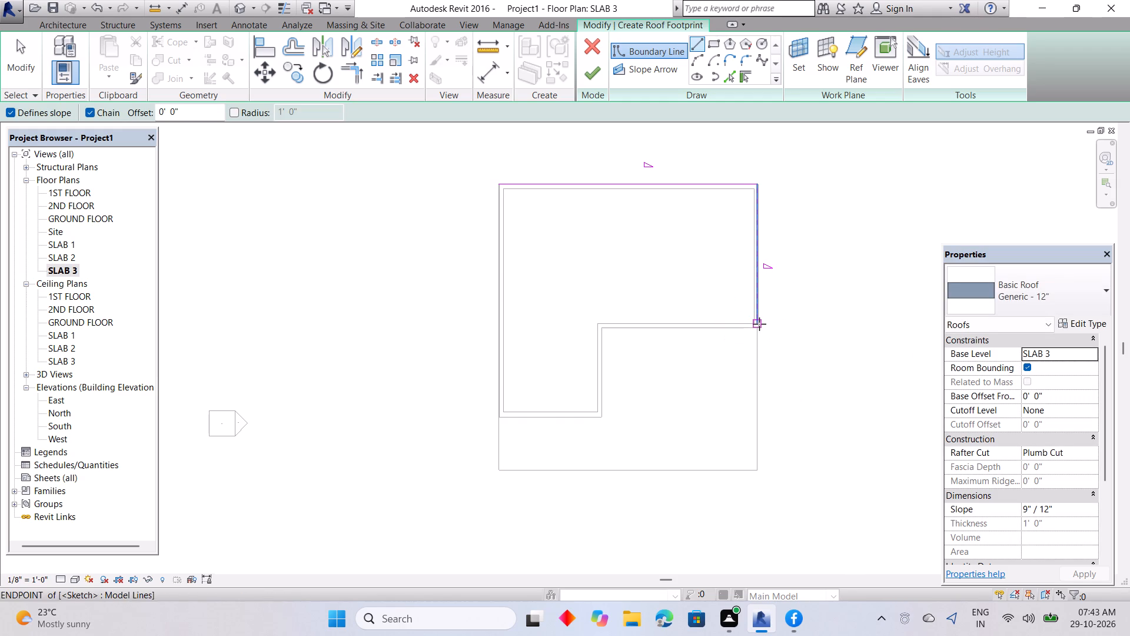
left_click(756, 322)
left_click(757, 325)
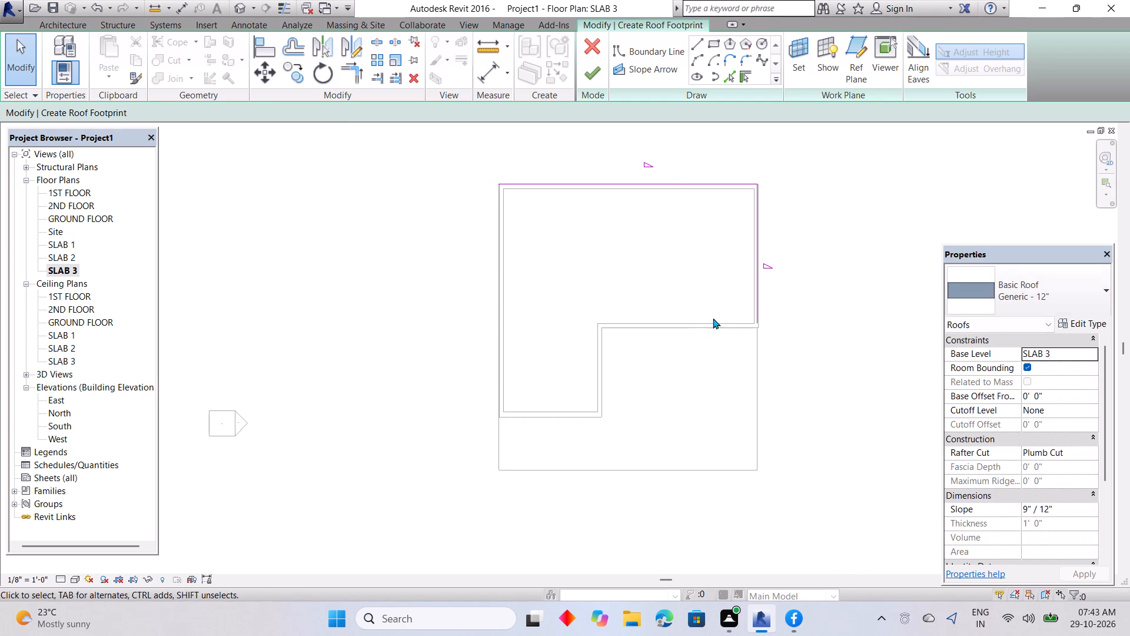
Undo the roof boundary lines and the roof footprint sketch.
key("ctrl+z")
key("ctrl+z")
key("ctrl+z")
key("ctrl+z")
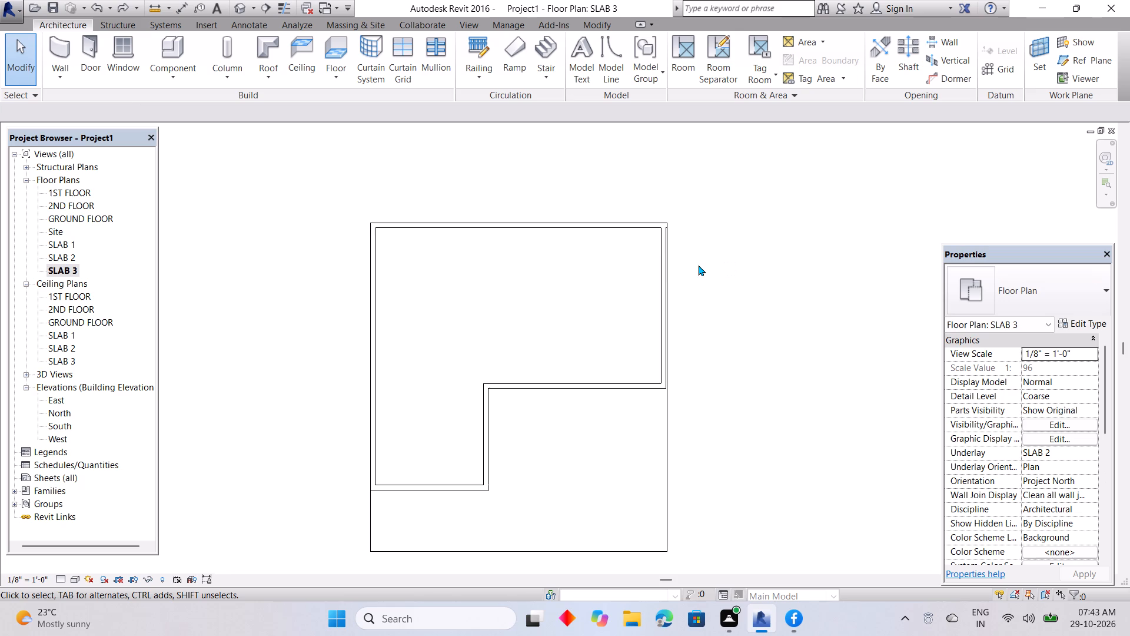
Start a roof by footprint on SLAB 3 with Defines slope turned off and straight boundary lines.
scroll(699, 266, "down", 2)
middle_click_drag(703, 311, 775, 284)
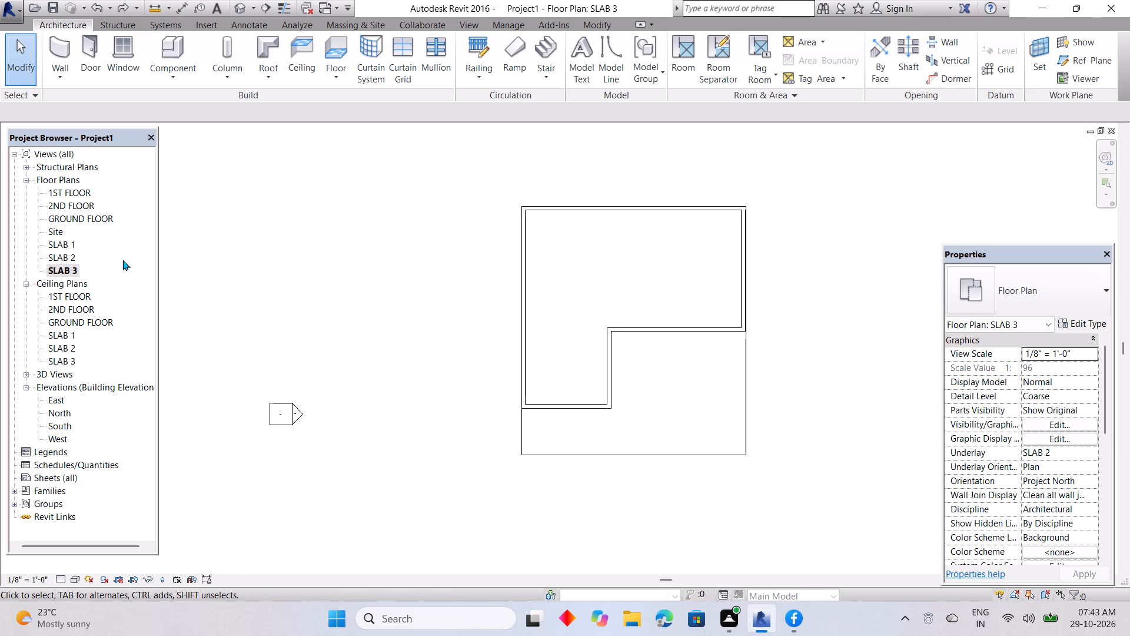
left_click(275, 62)
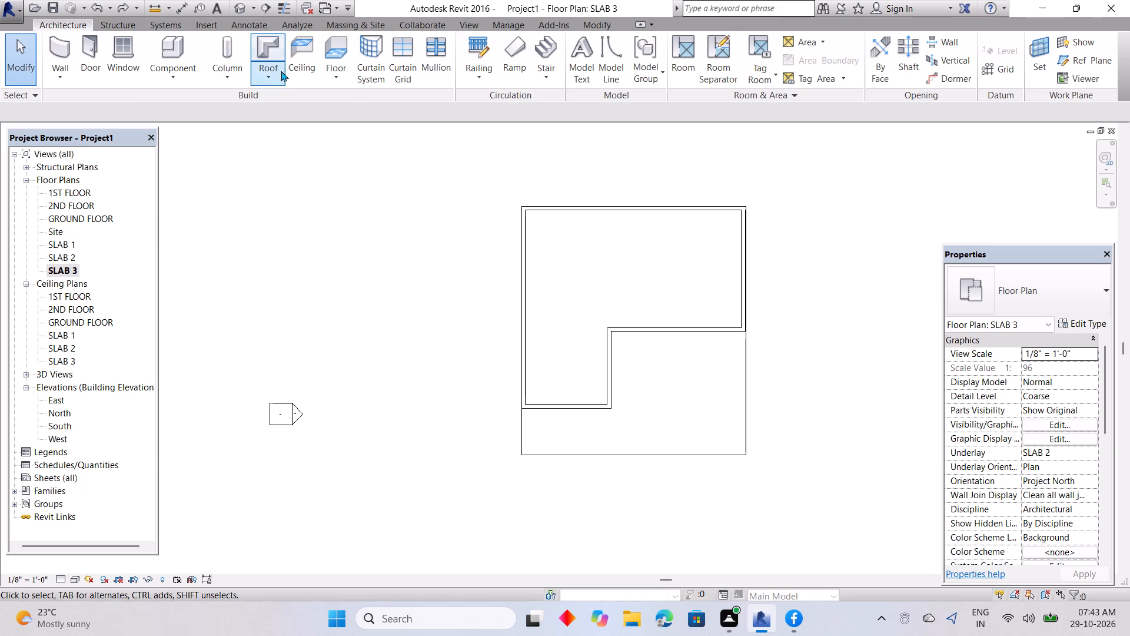
left_click(314, 102)
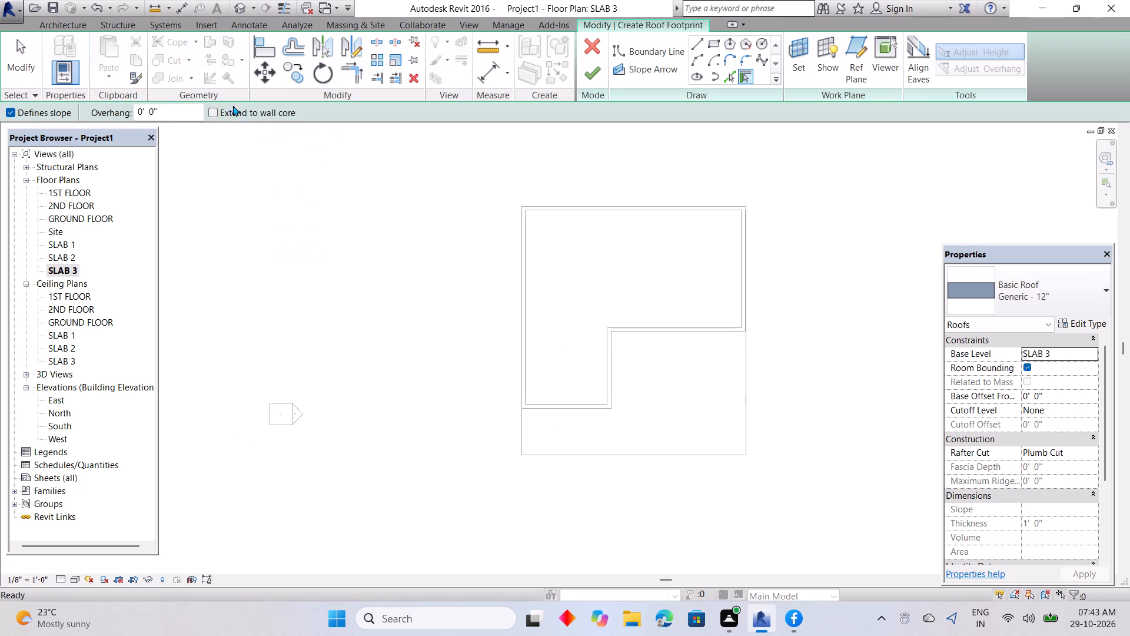
left_click(10, 111)
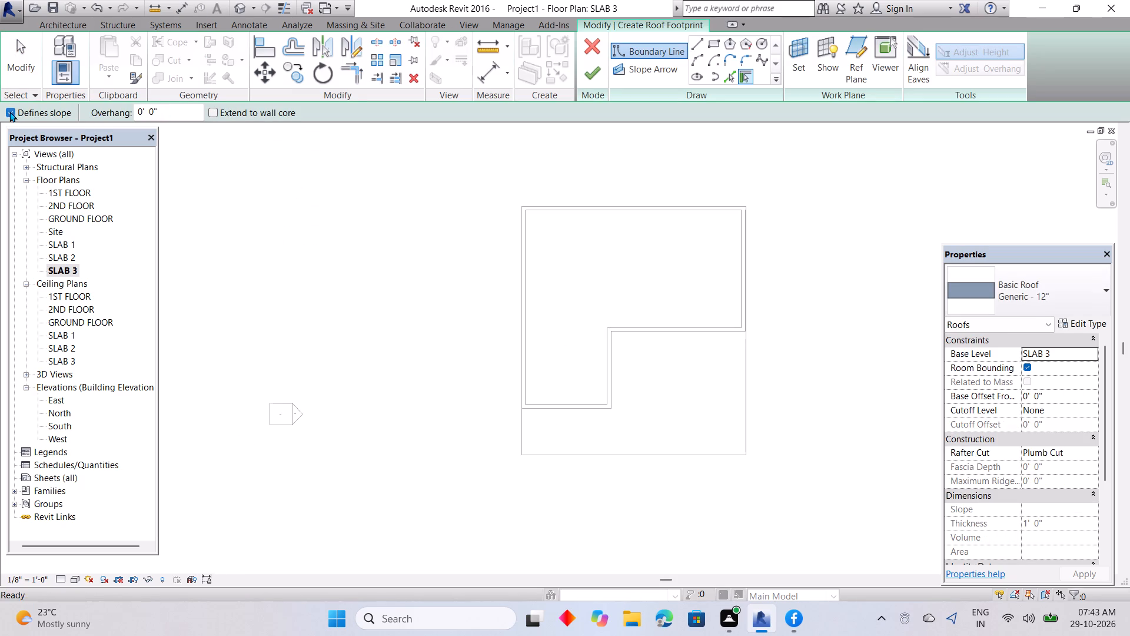
left_click(690, 41)
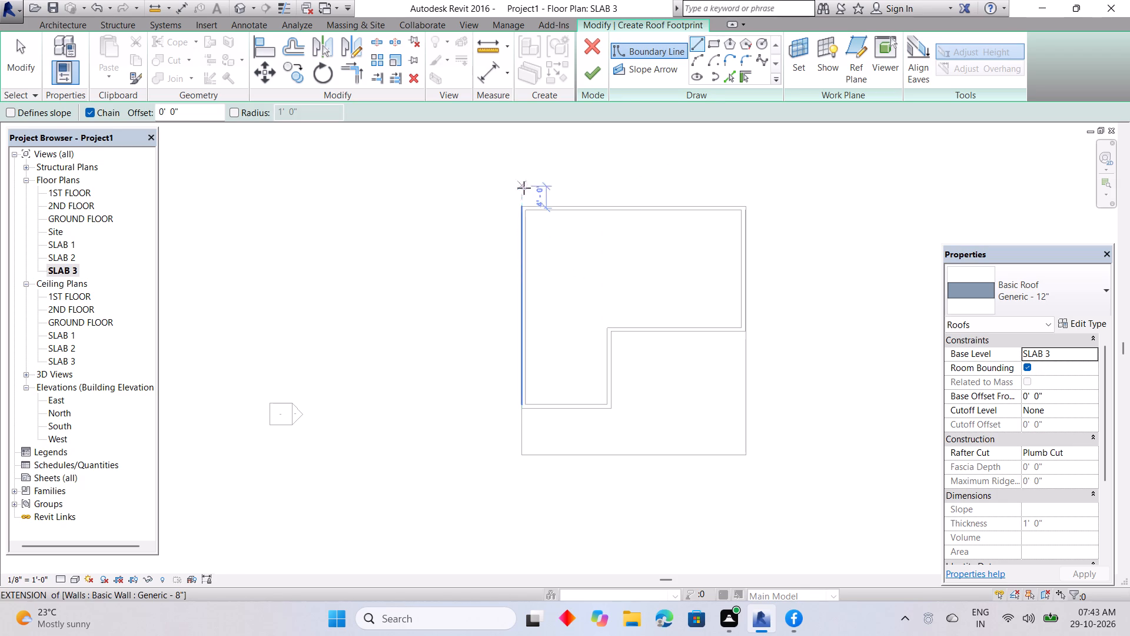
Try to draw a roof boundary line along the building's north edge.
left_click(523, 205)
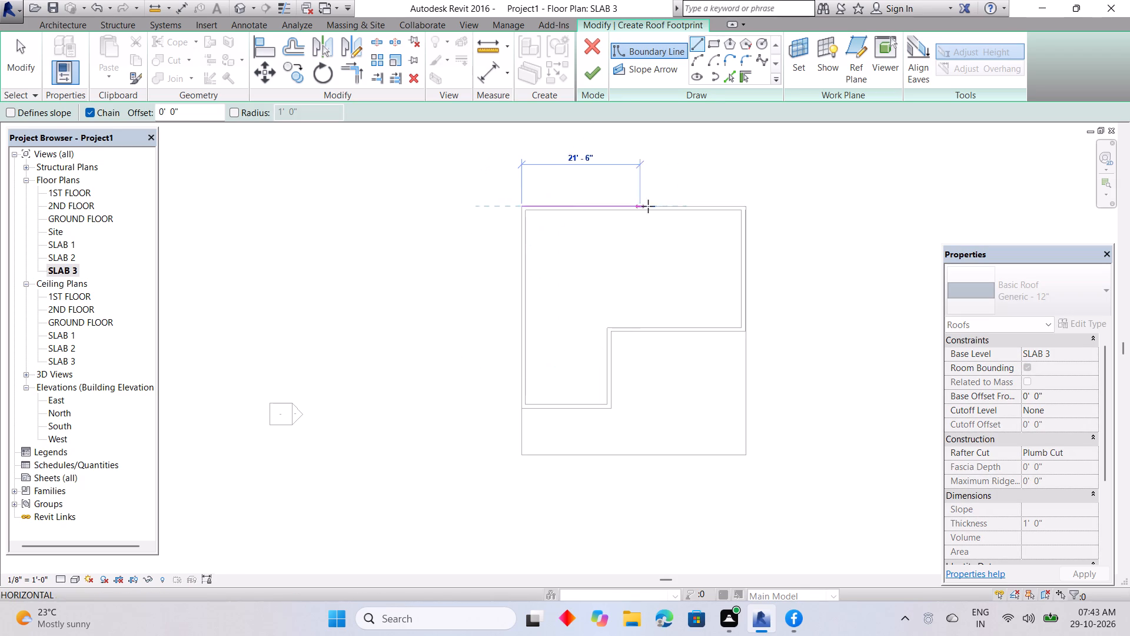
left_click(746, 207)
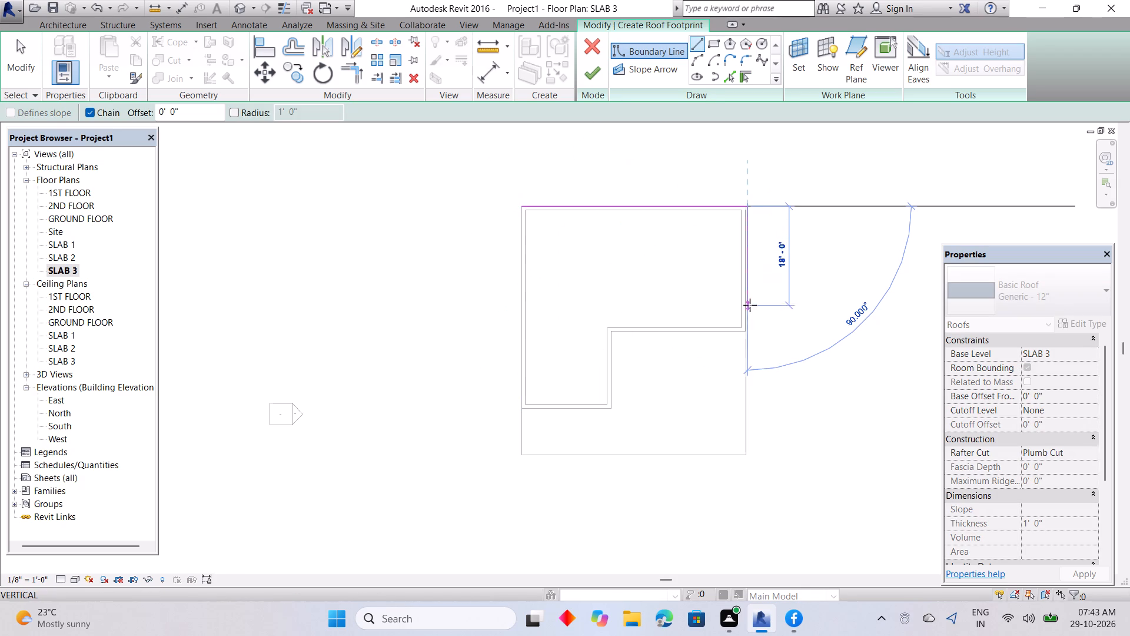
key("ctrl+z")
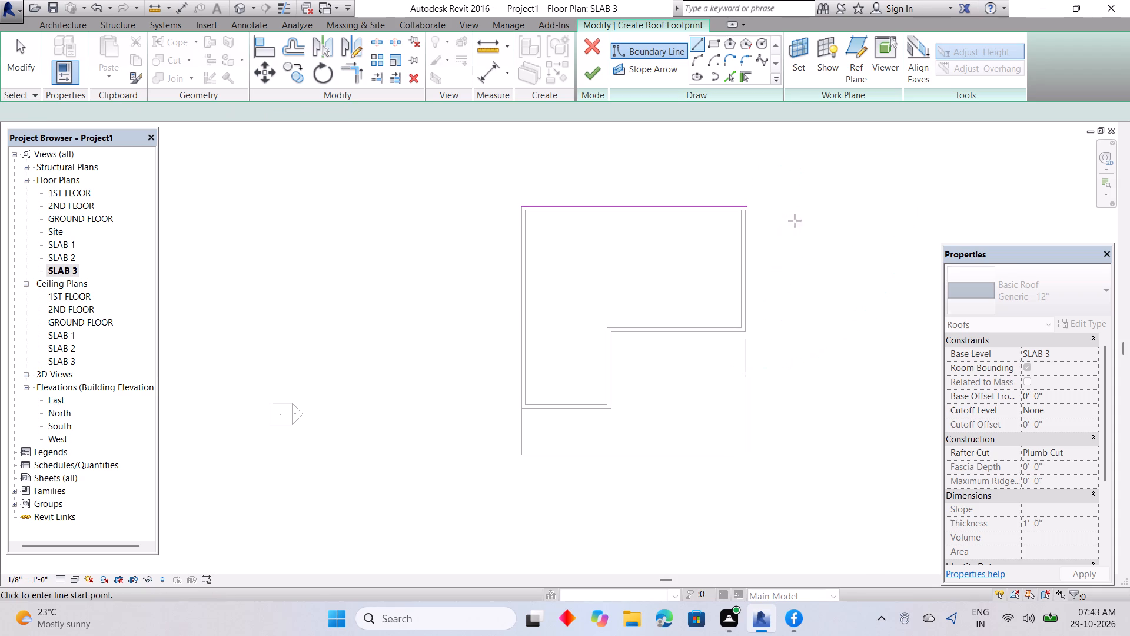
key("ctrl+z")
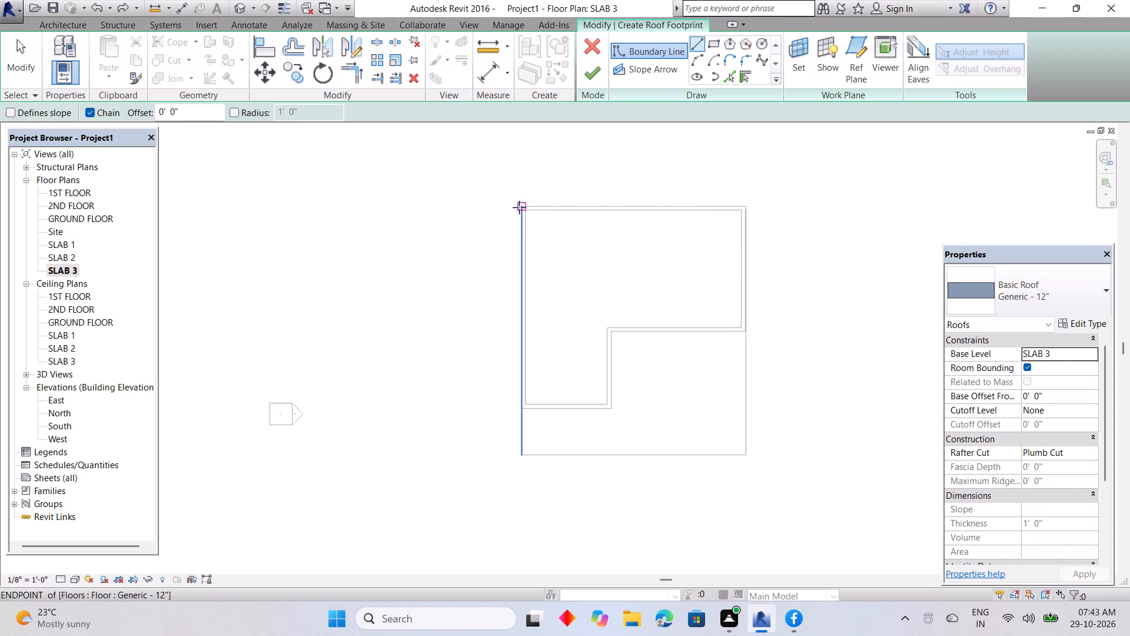
Draw the north roof boundary line 40' - 9" long from the slab's northwest corner to its northeast corner.
left_click(521, 204)
scroll(739, 203, "up", 2)
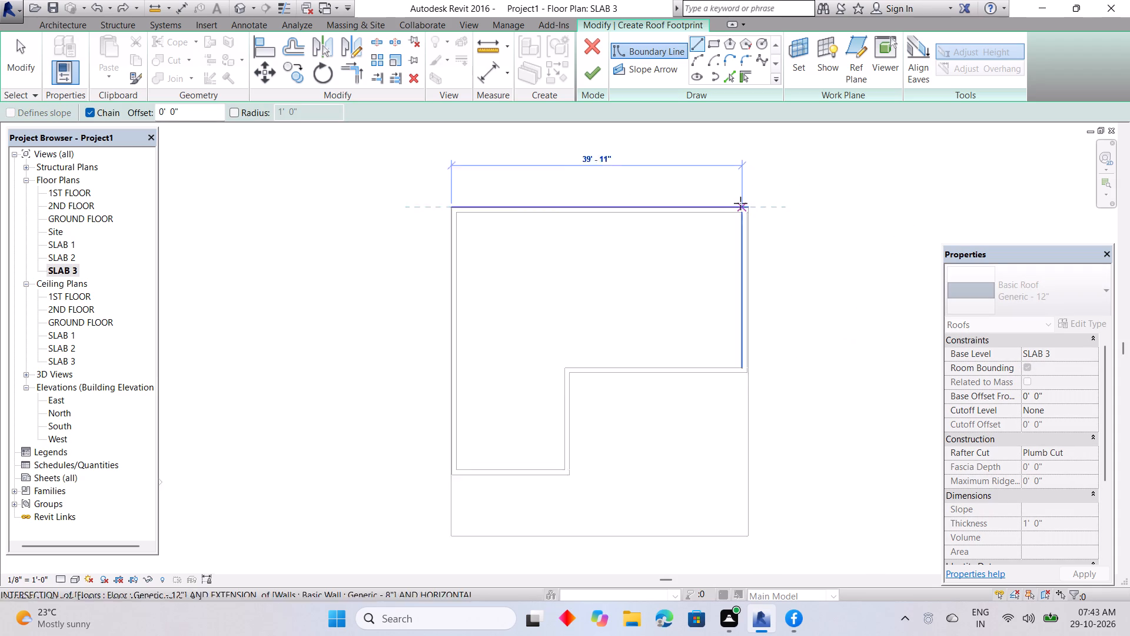
scroll(740, 203, "up", 6)
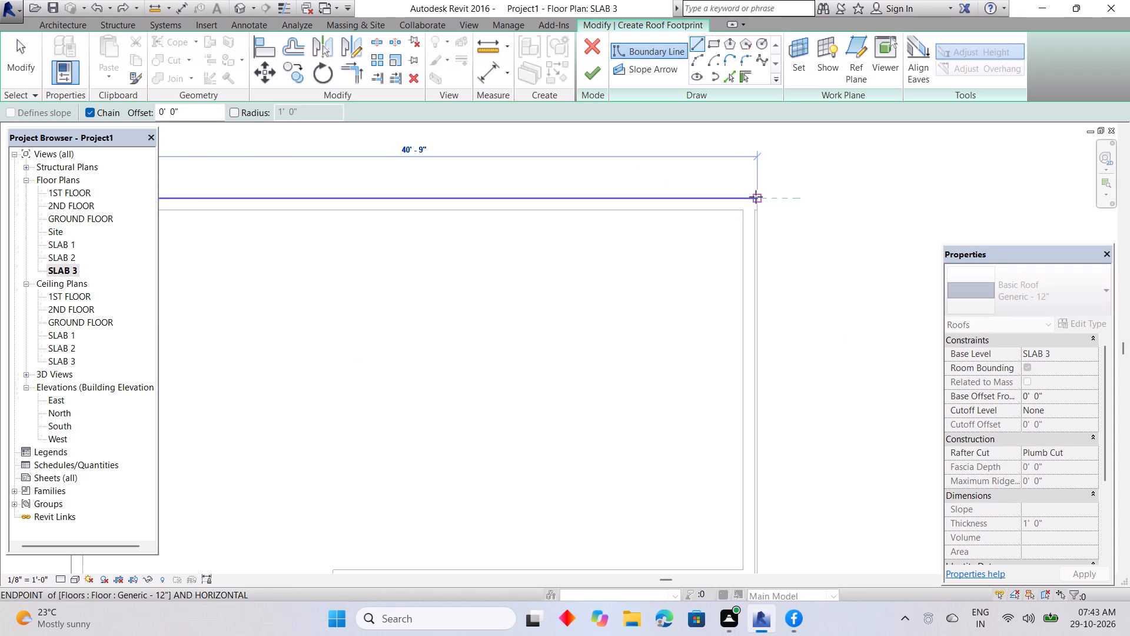
left_click(757, 197)
Continue the roof boundary a short way down the slab's east edge and step it in to the east wall's outer face.
scroll(783, 335, "down", 3)
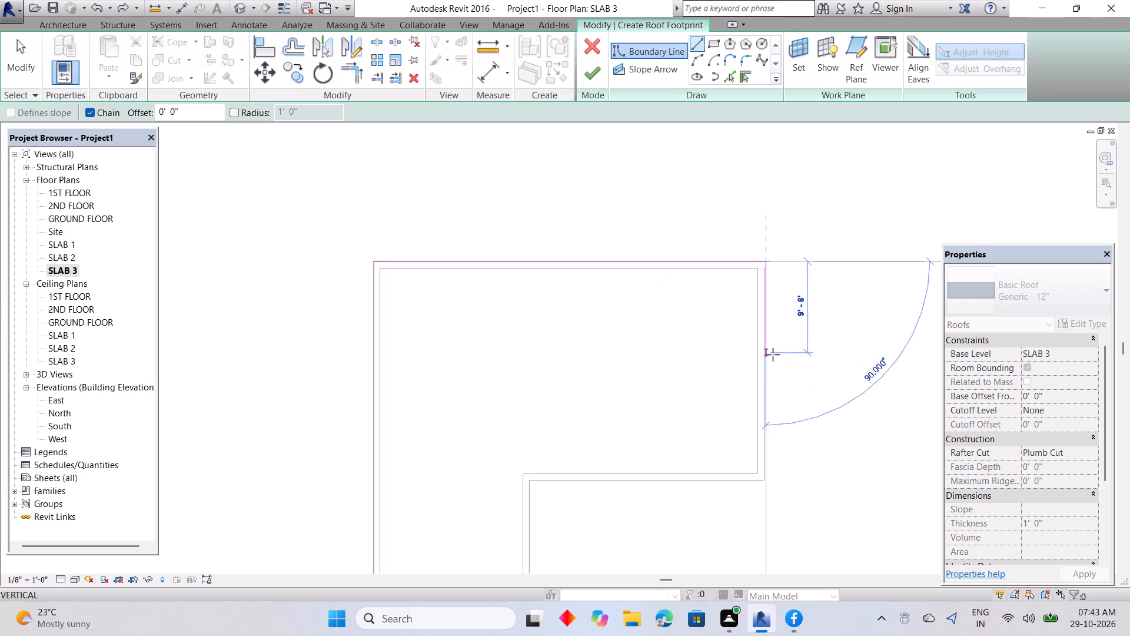
scroll(773, 355, "down", 3)
middle_click_drag(765, 421, 792, 256)
scroll(792, 271, "up", 8)
middle_click_drag(795, 290, 809, 330)
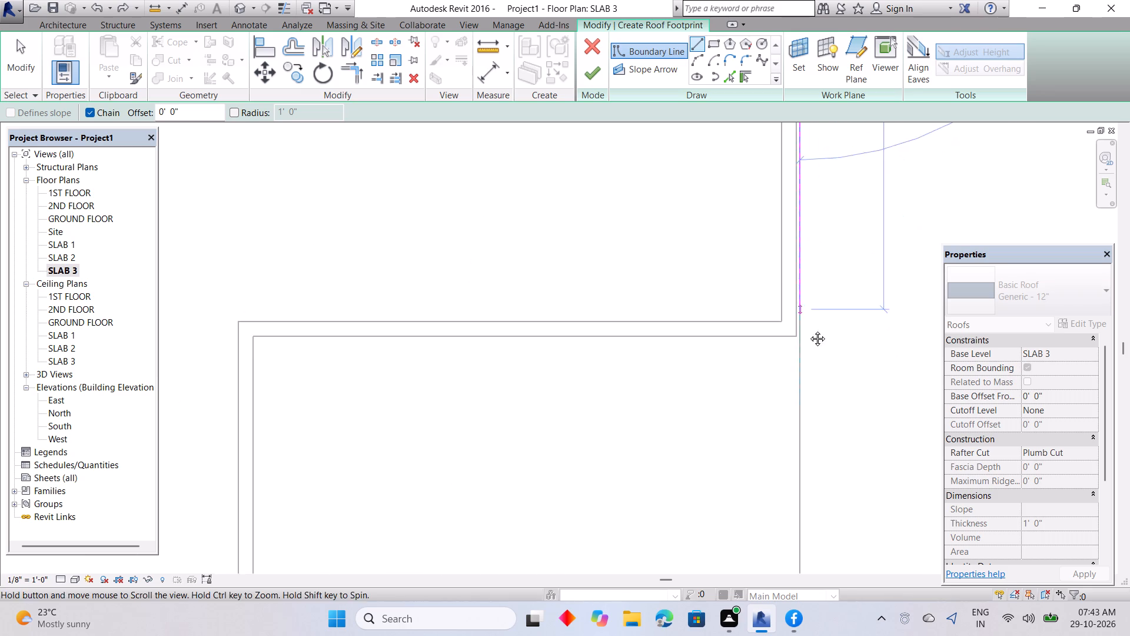
middle_click_drag(809, 330, 853, 459)
middle_click_drag(909, 253, 877, 514)
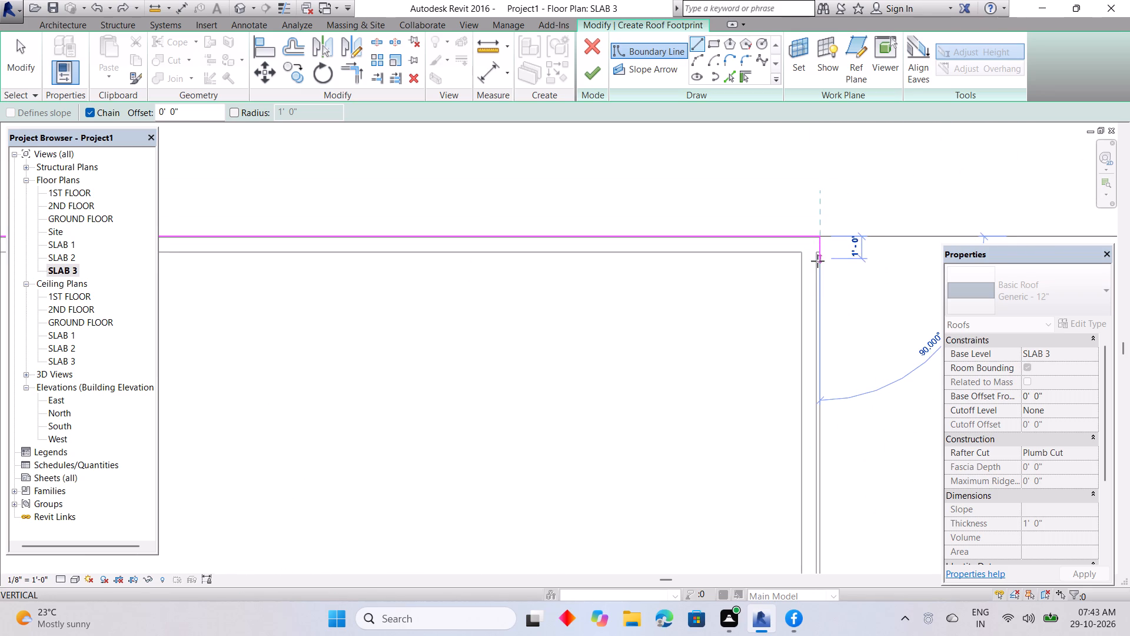
scroll(818, 260, "up", 9)
left_click(820, 247)
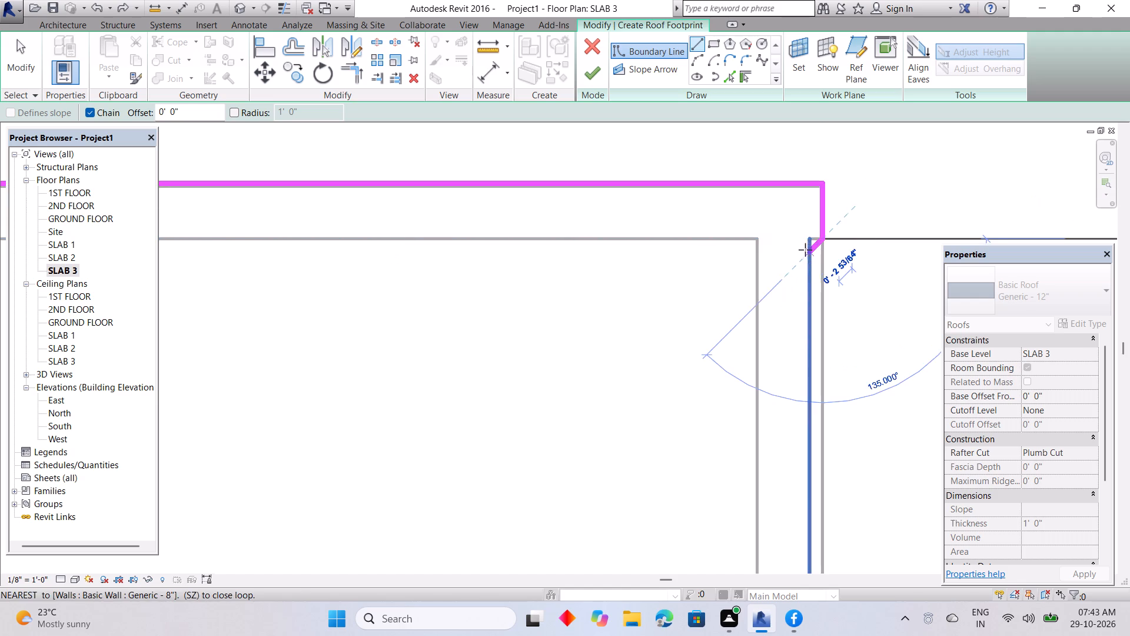
left_click(806, 238)
Draw the roof boundary line down the east wall's outer face to its south outer corner.
scroll(858, 455, "down", 7)
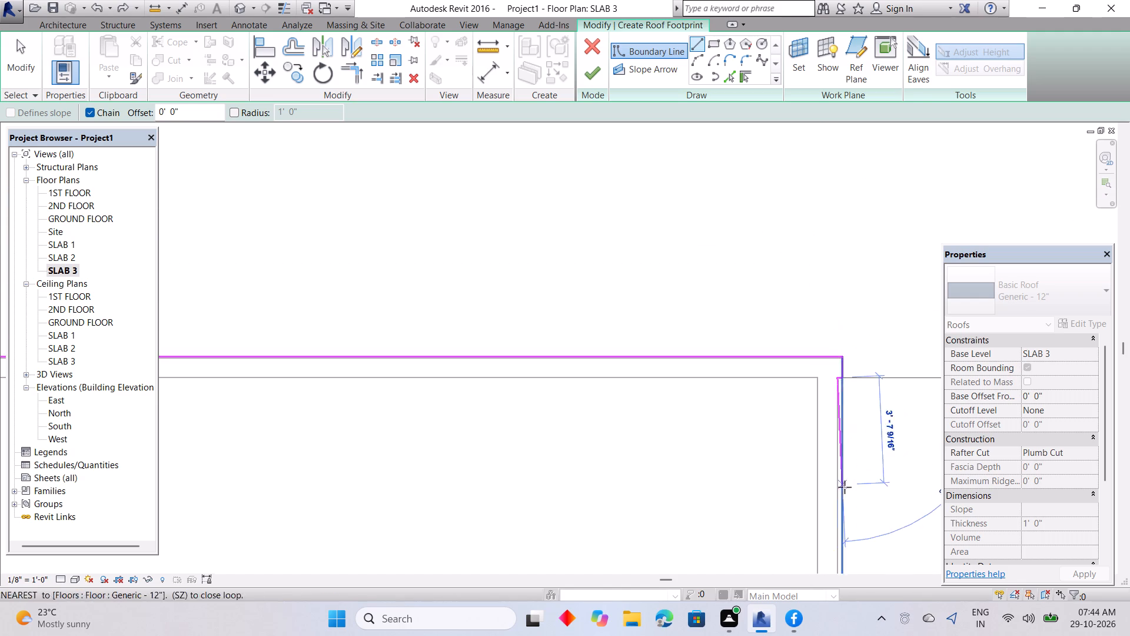
middle_click_drag(845, 487, 812, 157)
scroll(799, 232, "down", 4)
middle_click_drag(818, 452, 817, 255)
scroll(793, 311, "up", 3)
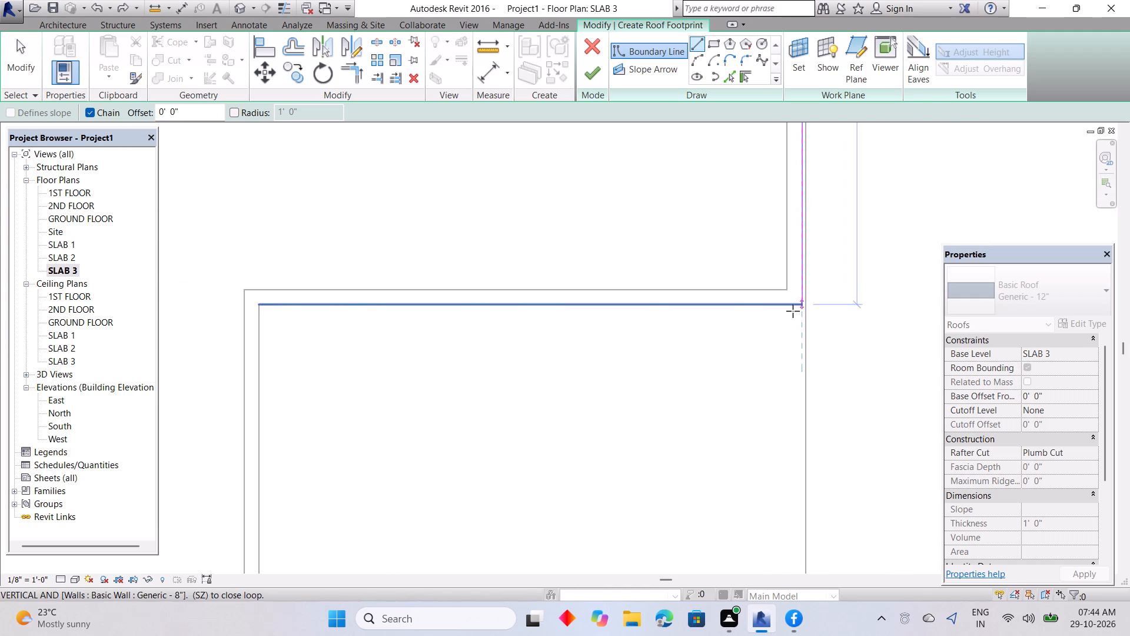
middle_click(793, 305)
scroll(793, 305, "up", 5)
scroll(825, 350, "up", 4)
middle_click_drag(822, 320, 896, 458)
scroll(874, 414, "up", 3)
left_click(873, 405)
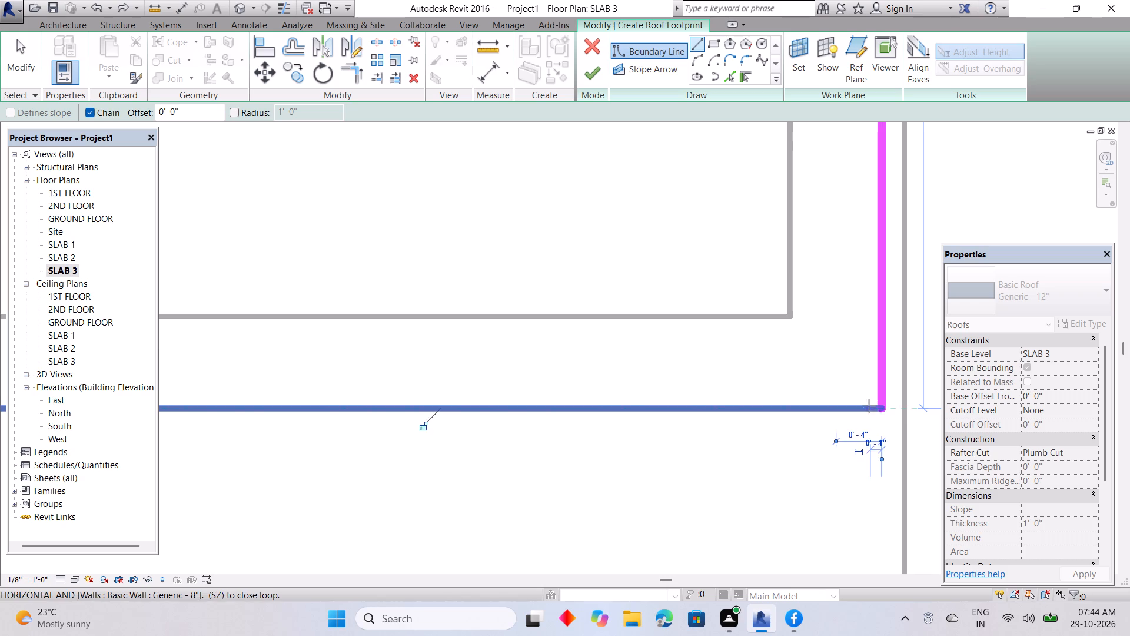
Draw the roof boundary line west along the outer face of the east portion's south wall to the L's inner corner.
scroll(745, 402, "down", 13)
middle_click_drag(661, 405, 1089, 388)
scroll(661, 405, "down", 1)
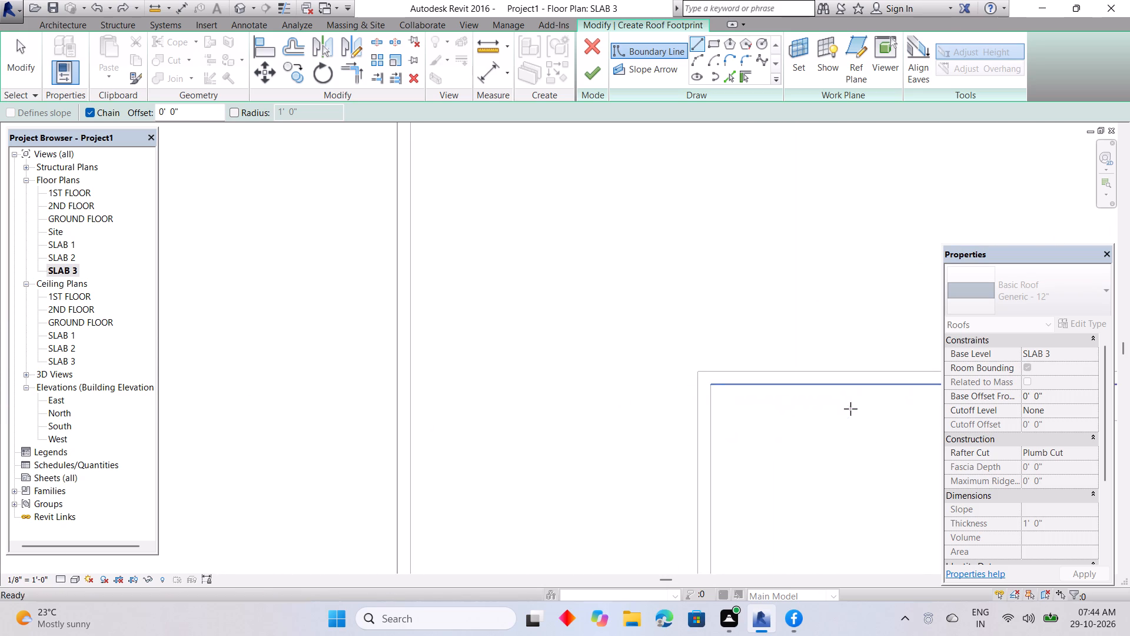
scroll(800, 399, "up", 7)
scroll(660, 358, "up", 4)
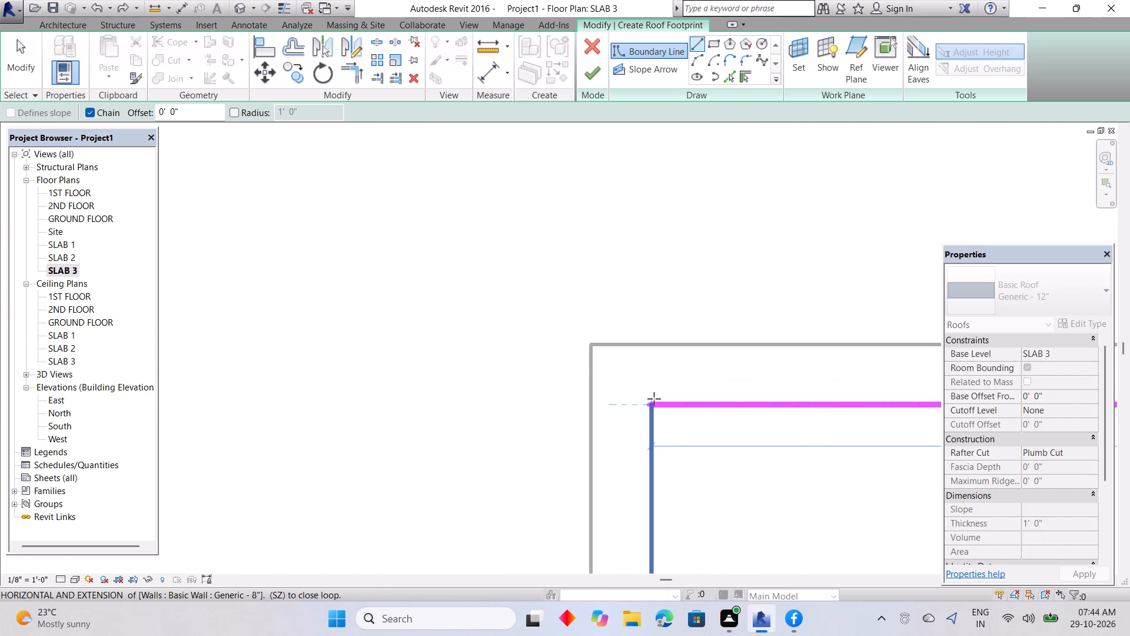
left_click(654, 403)
Draw the roof boundary line from the inner corner down the south leg's east wall to its southeast outer corner.
scroll(666, 405, "down", 4)
scroll(692, 455, "down", 3)
middle_click_drag(693, 461, 679, 124)
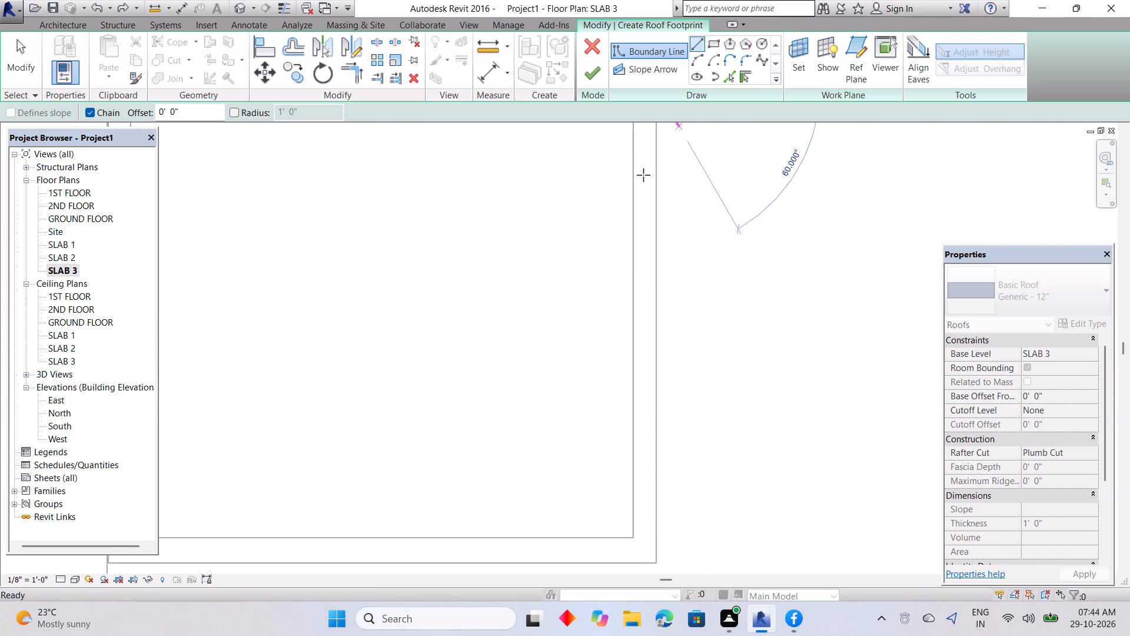
scroll(638, 209, "down", 5)
scroll(645, 393, "up", 10)
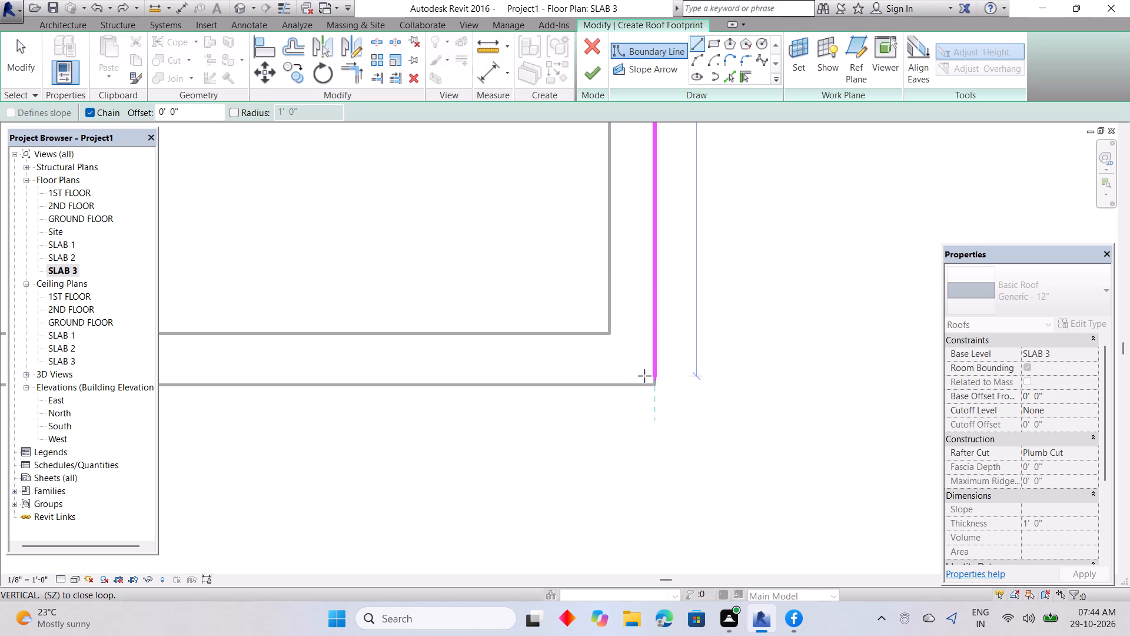
left_click(646, 381)
Draw the roof boundary line west along the south leg's end wall to the building's southwest outer corner.
scroll(579, 381, "down", 10)
middle_click_drag(480, 406, 510, 412)
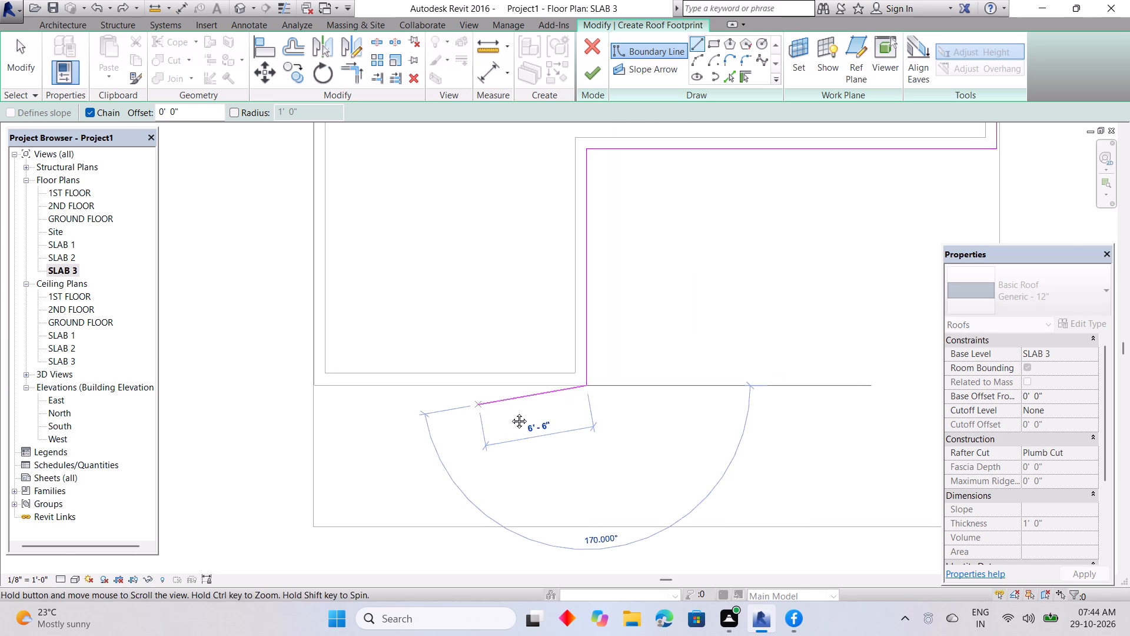
middle_click_drag(510, 412, 938, 413)
scroll(839, 395, "up", 12)
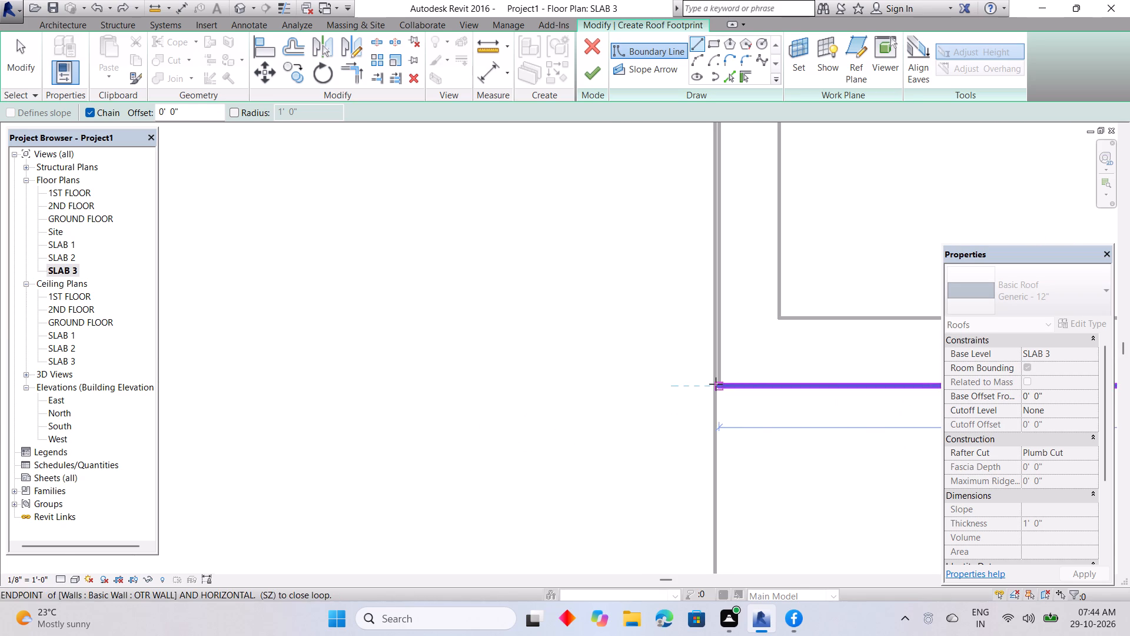
left_click(716, 384)
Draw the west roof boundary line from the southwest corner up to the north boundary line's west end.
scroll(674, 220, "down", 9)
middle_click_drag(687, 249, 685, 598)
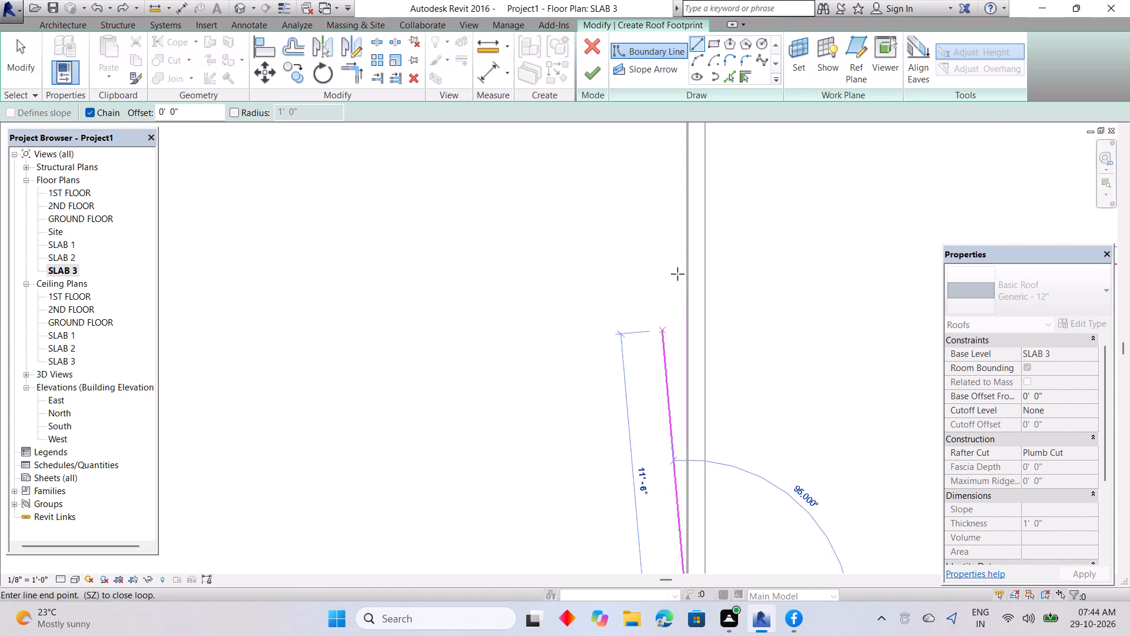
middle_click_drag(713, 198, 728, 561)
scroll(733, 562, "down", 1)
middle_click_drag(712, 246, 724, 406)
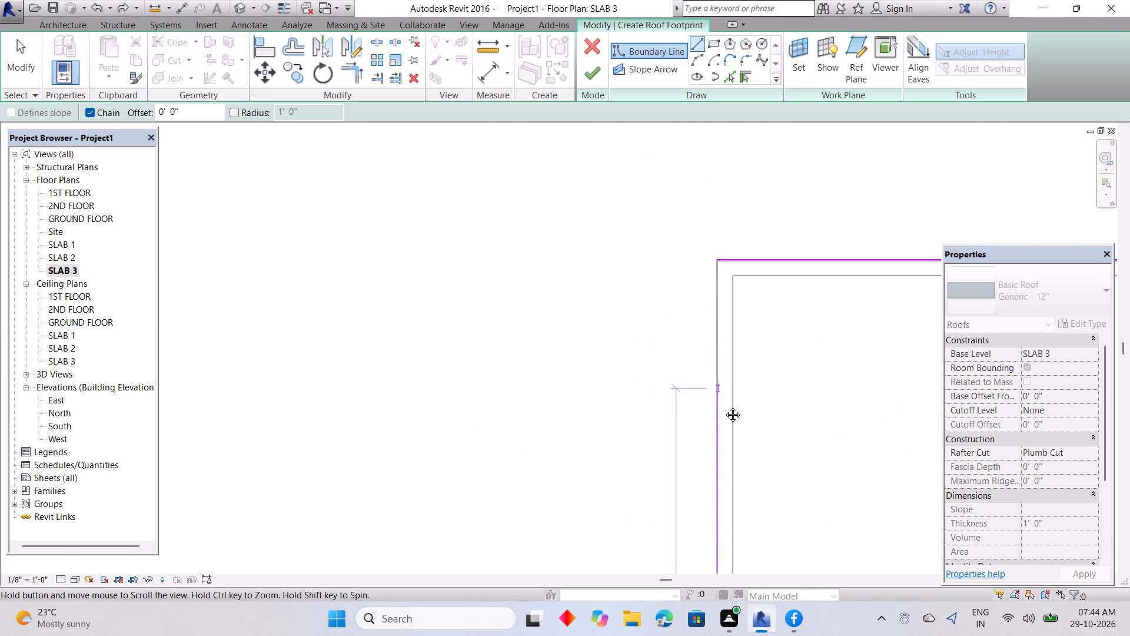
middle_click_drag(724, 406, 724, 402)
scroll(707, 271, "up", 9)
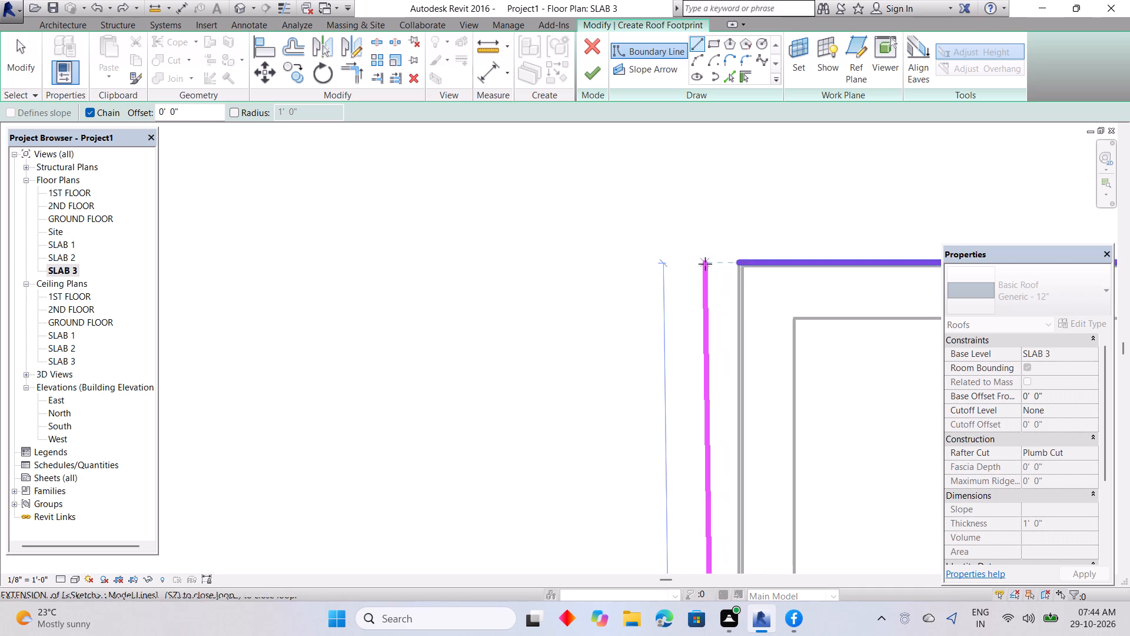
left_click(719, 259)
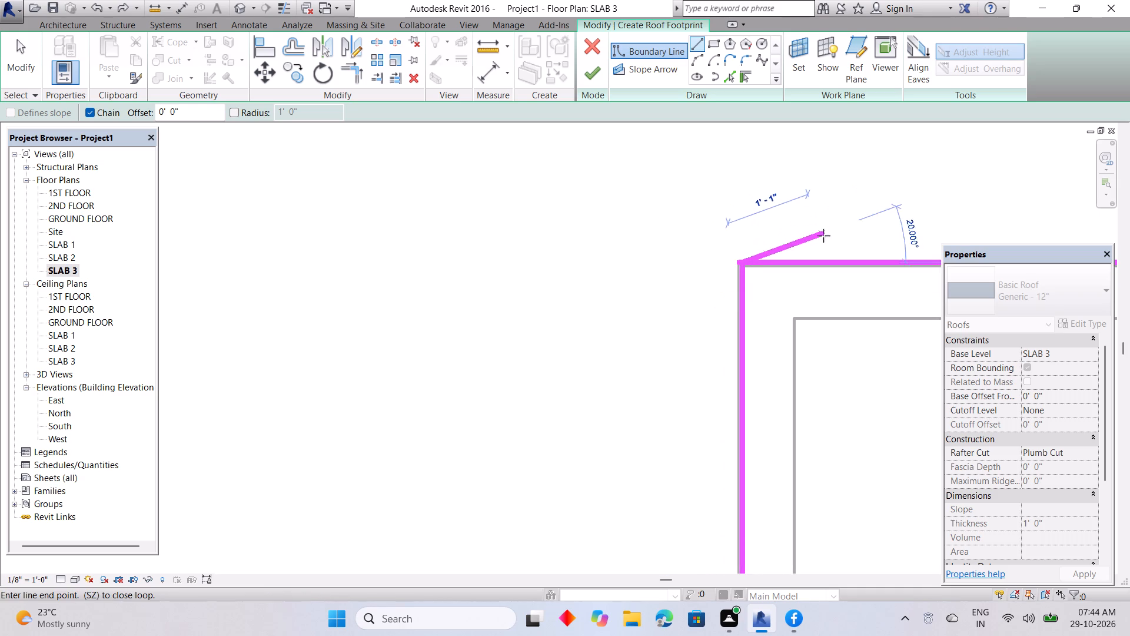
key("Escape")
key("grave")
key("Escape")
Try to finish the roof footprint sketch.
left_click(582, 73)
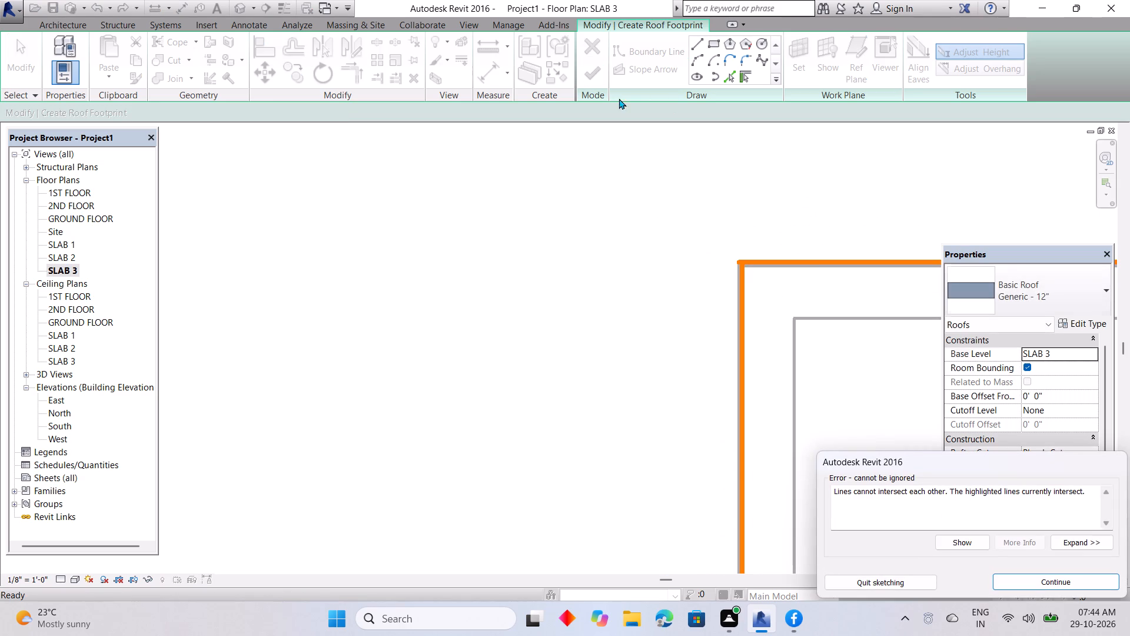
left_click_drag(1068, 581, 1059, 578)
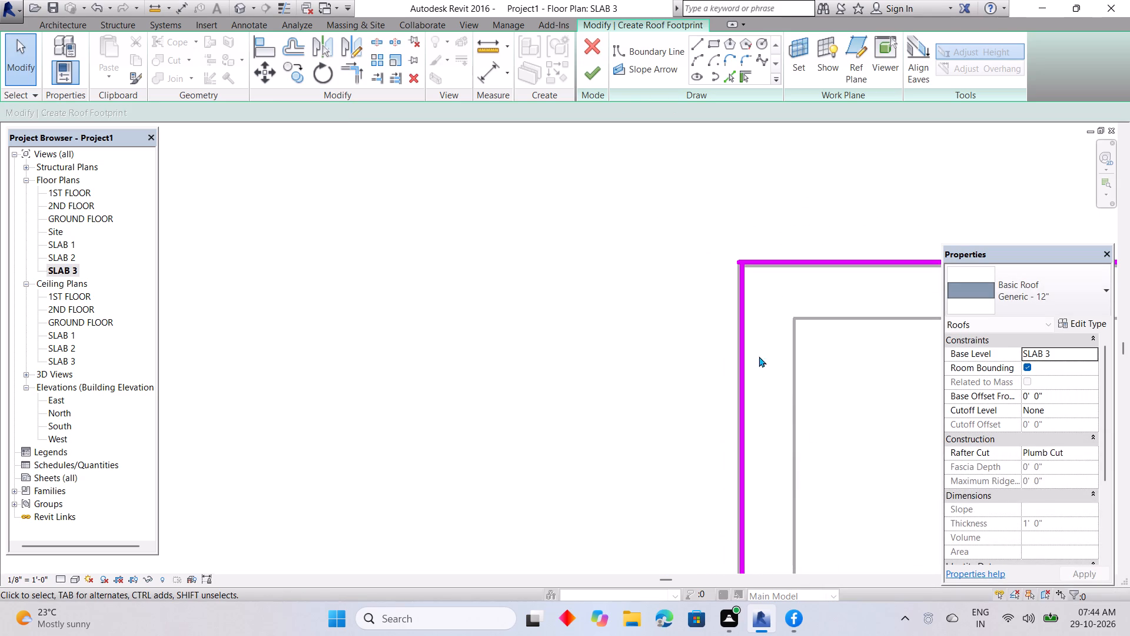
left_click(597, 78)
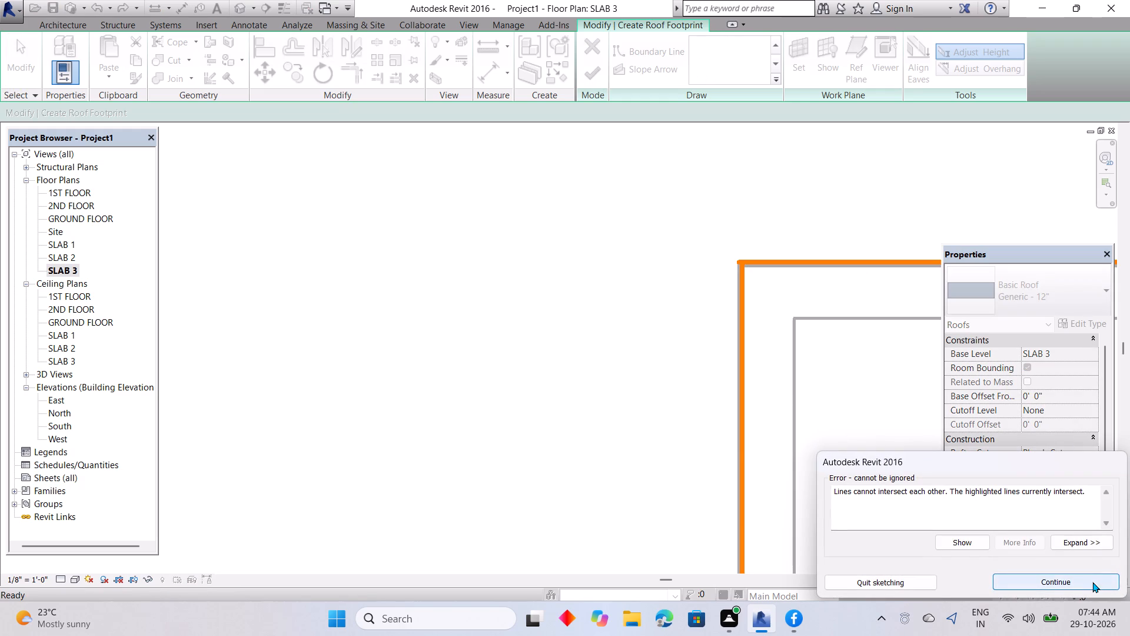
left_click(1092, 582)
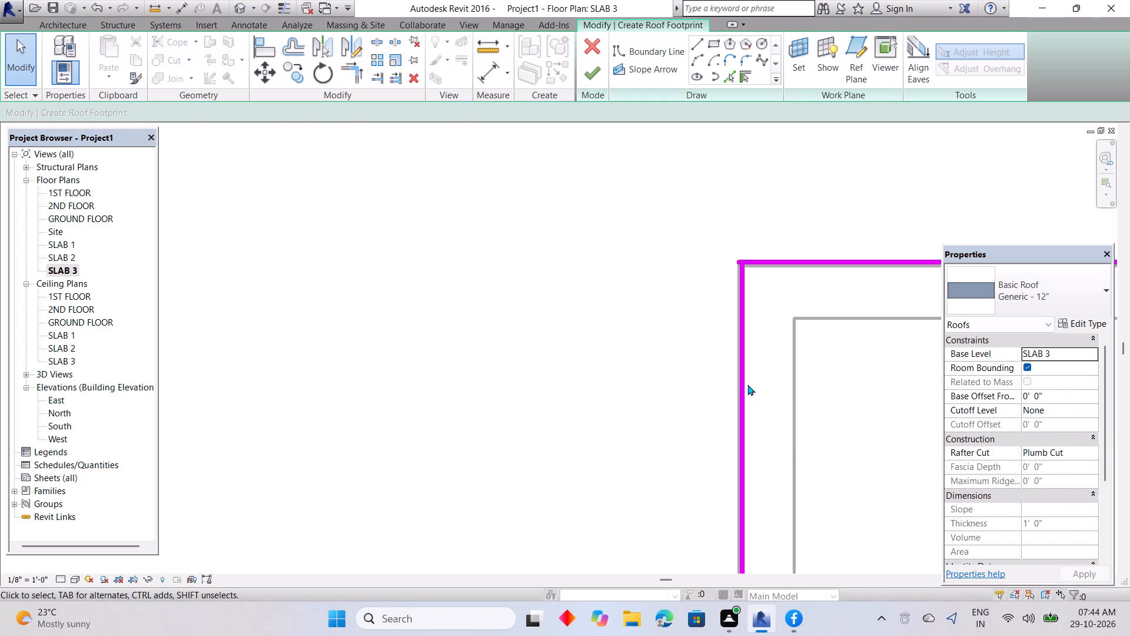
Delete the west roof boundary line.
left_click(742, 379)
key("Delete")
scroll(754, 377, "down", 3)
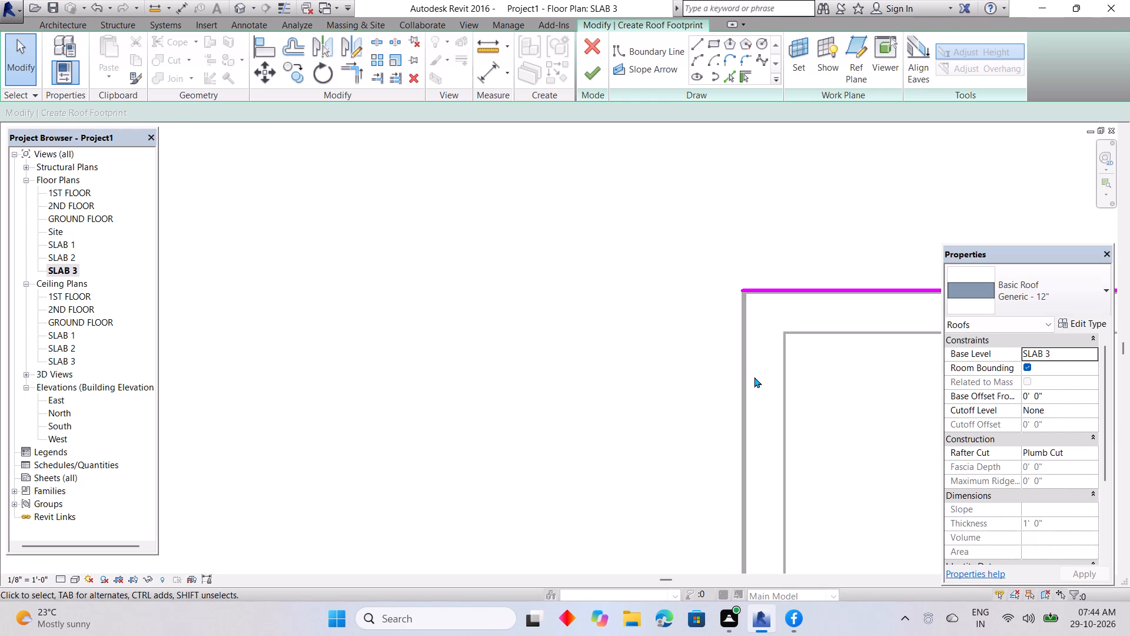
Delete the north roof boundary line.
middle_click_drag(852, 468, 752, 306)
scroll(654, 314, "up", 3)
middle_click_drag(653, 314, 687, 627)
scroll(665, 482, "up", 2)
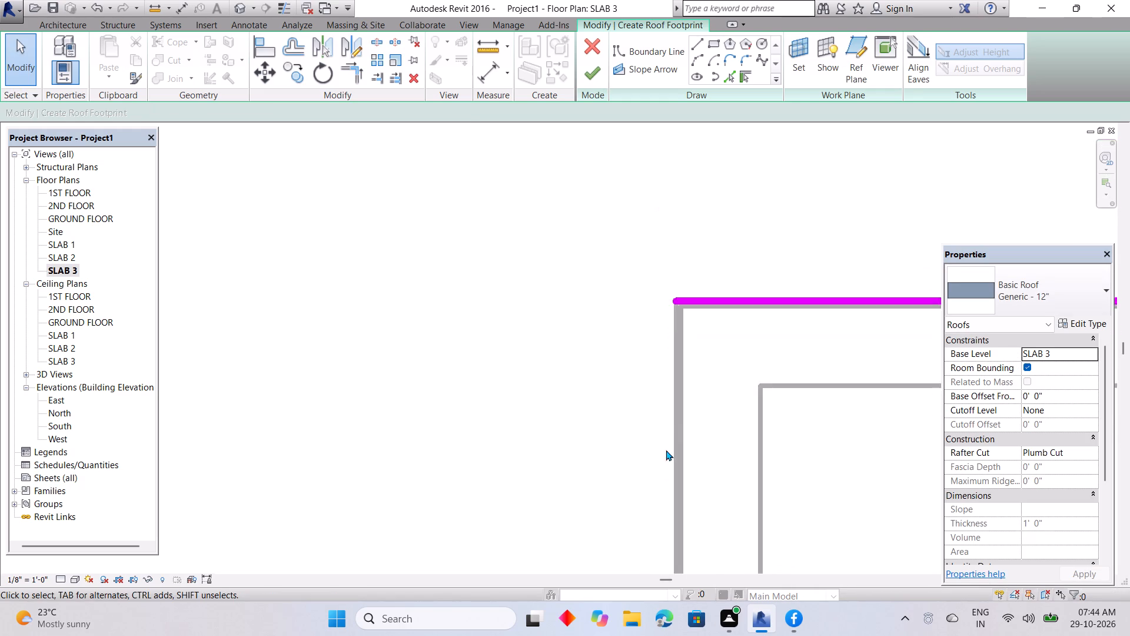
scroll(666, 450, "up", 6)
scroll(695, 322, "up", 8)
scroll(617, 373, "up", 6)
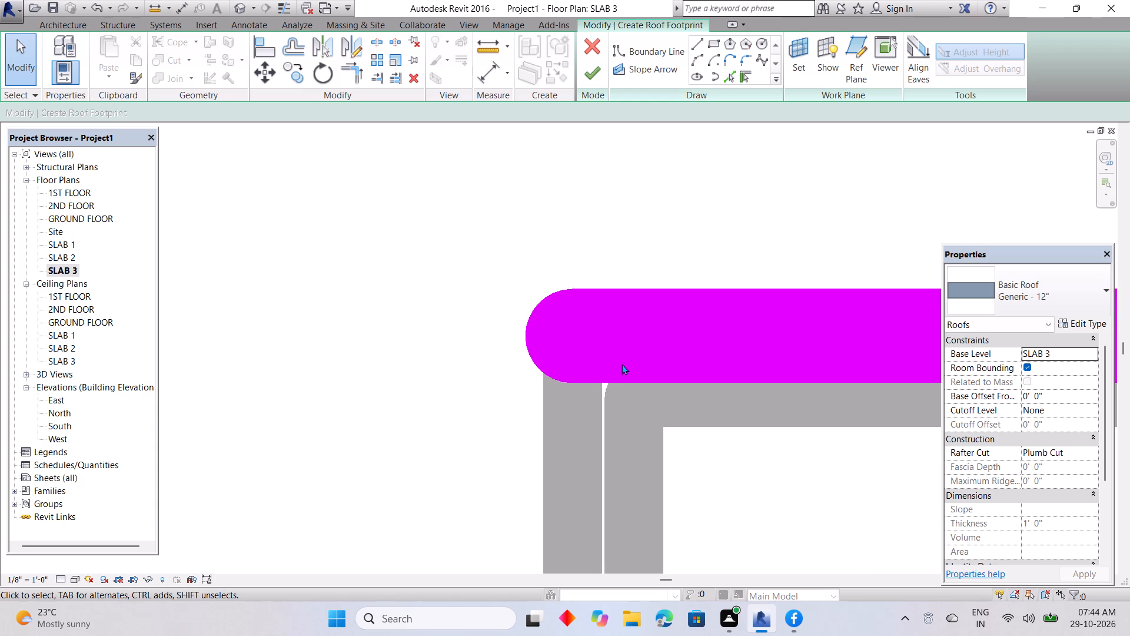
middle_click_drag(626, 374, 574, 204)
scroll(629, 177, "down", 2)
left_click(644, 175)
left_click(639, 209)
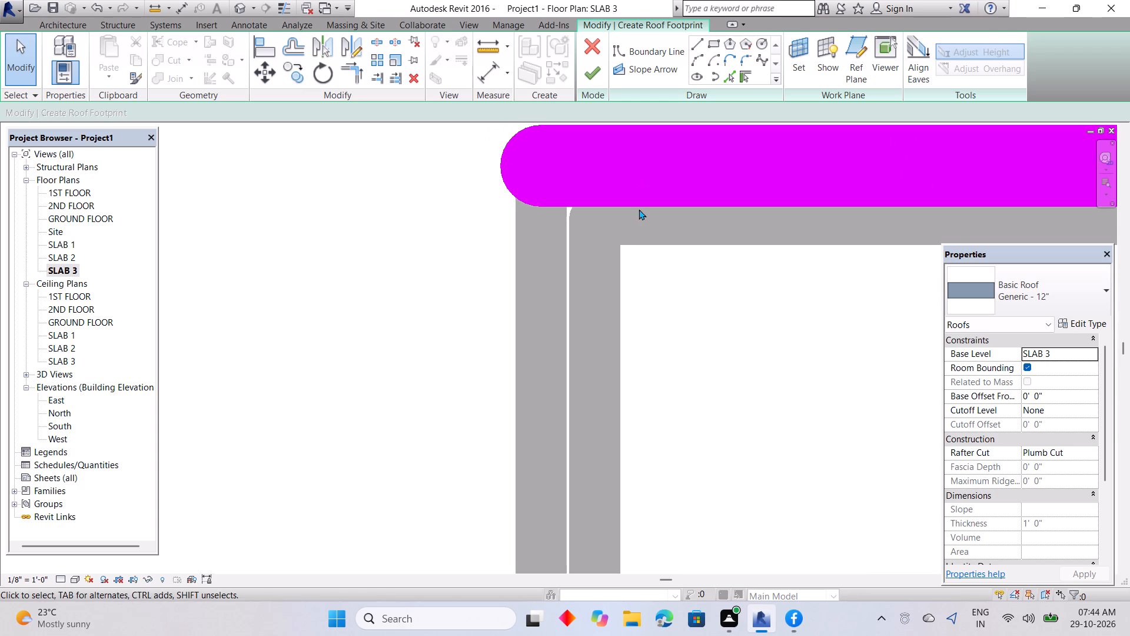
double_click(639, 198)
left_click(609, 191)
middle_click_drag(591, 169, 556, 289)
left_click(556, 284)
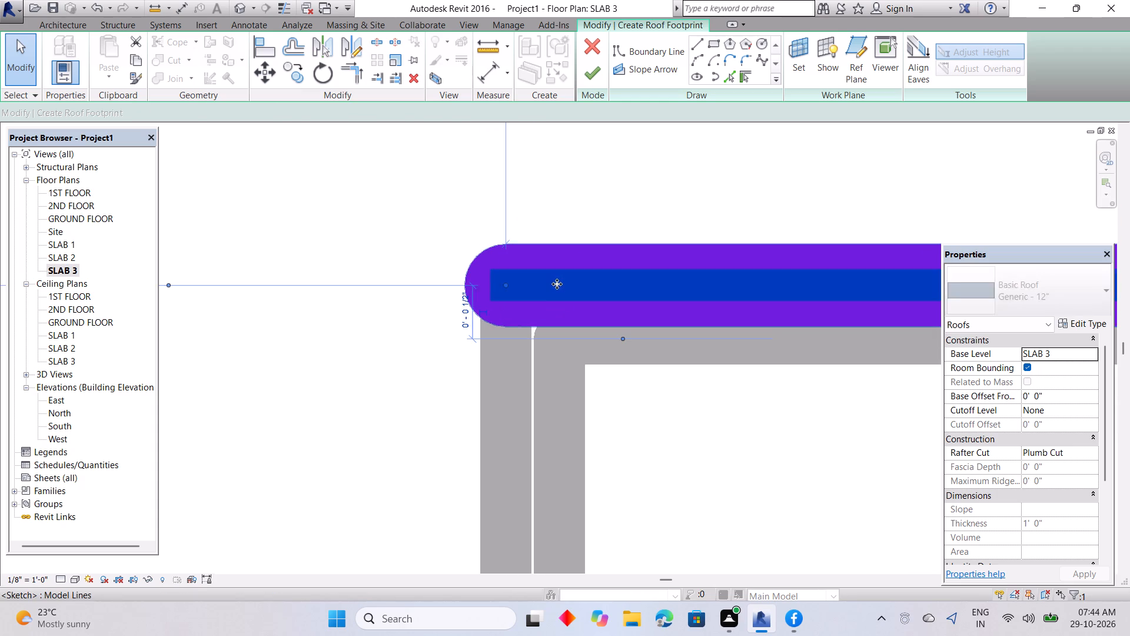
key("Delete")
Draw a north roof boundary line about 40' - 8 1/2" long from the wall's northwest outer corner to the east boundary line.
scroll(565, 274, "down", 3)
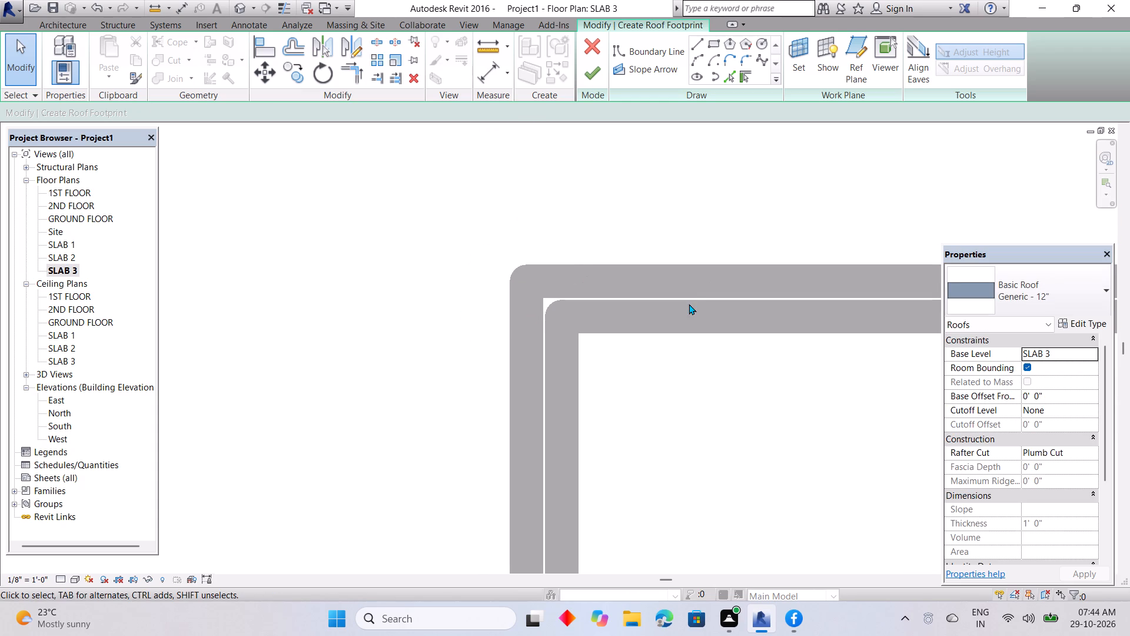
middle_click_drag(688, 304, 599, 263)
scroll(662, 290, "down", 6)
scroll(696, 245, "down", 1)
middle_click_drag(696, 245, 544, 250)
scroll(540, 248, "up", 4)
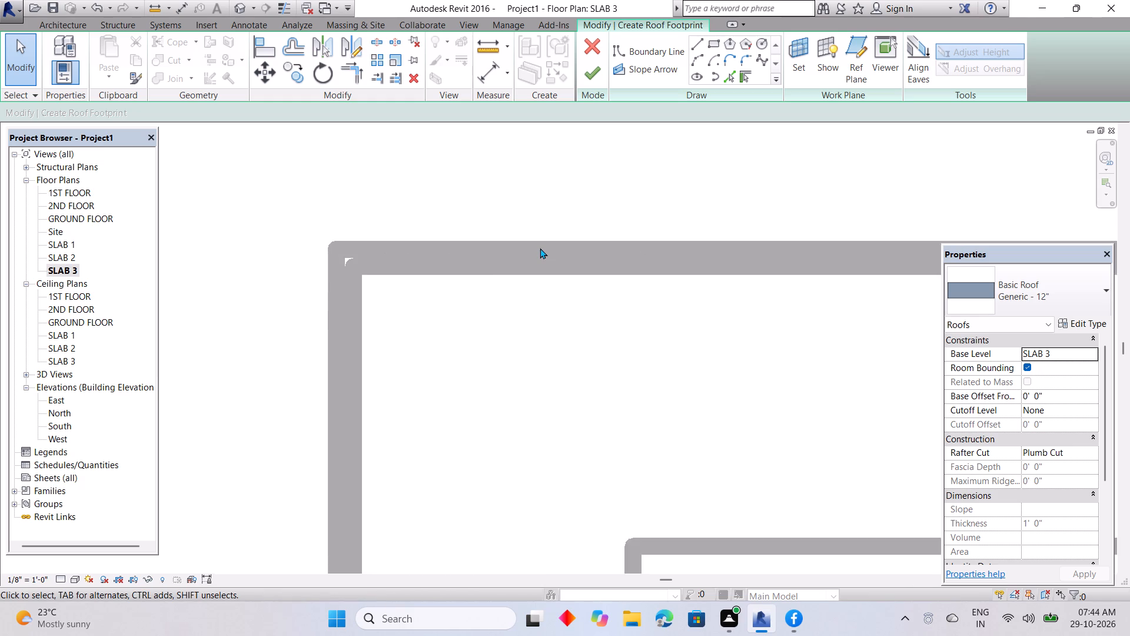
scroll(540, 248, "up", 2)
left_click(694, 41)
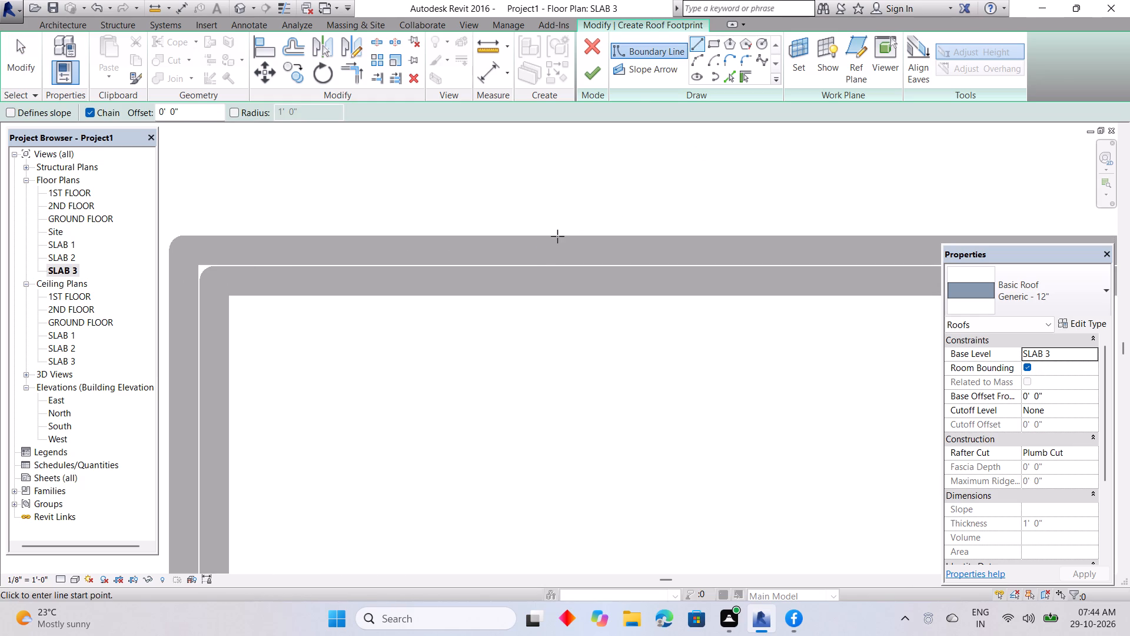
middle_click_drag(556, 238, 721, 217)
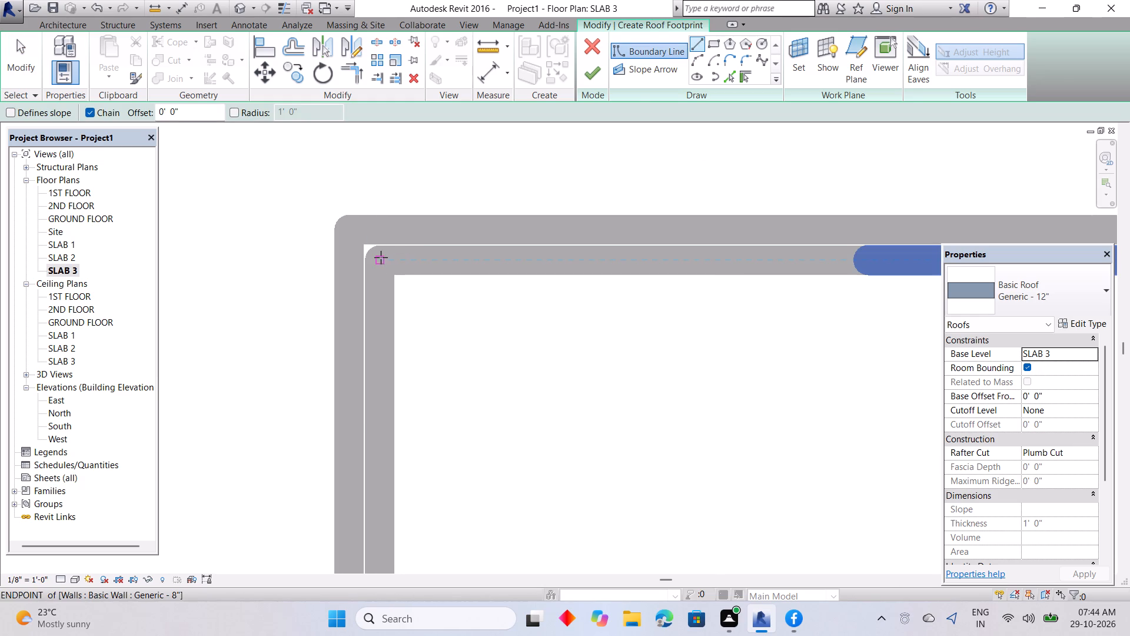
left_click(381, 257)
middle_click_drag(727, 259, 158, 262)
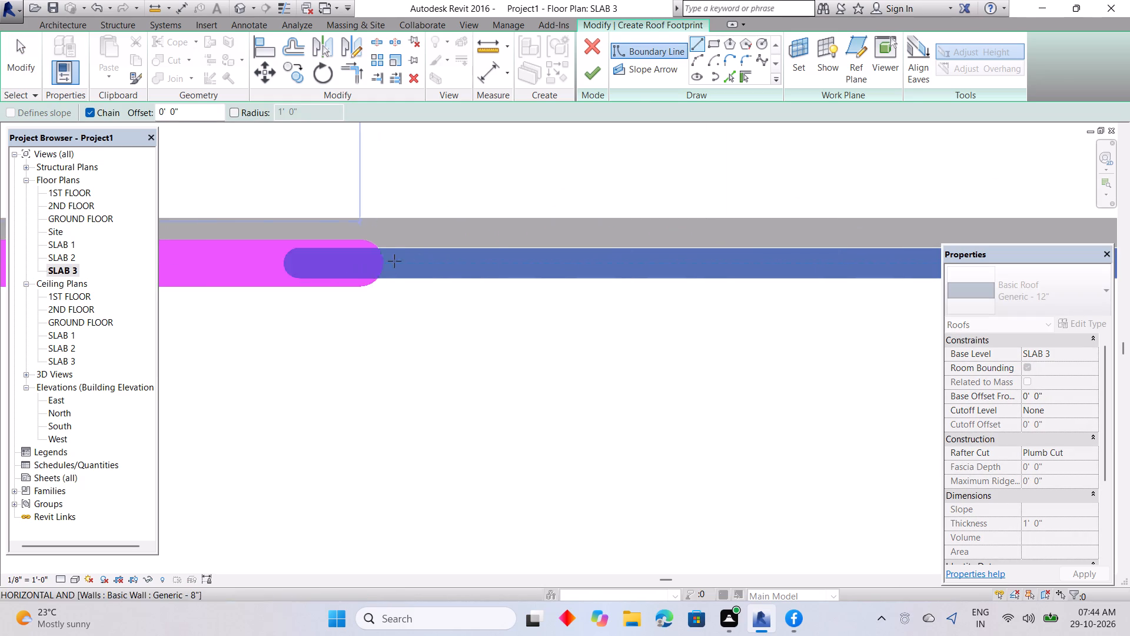
scroll(637, 271, "down", 9)
middle_click_drag(653, 271, 56, 329)
scroll(721, 347, "down", 2)
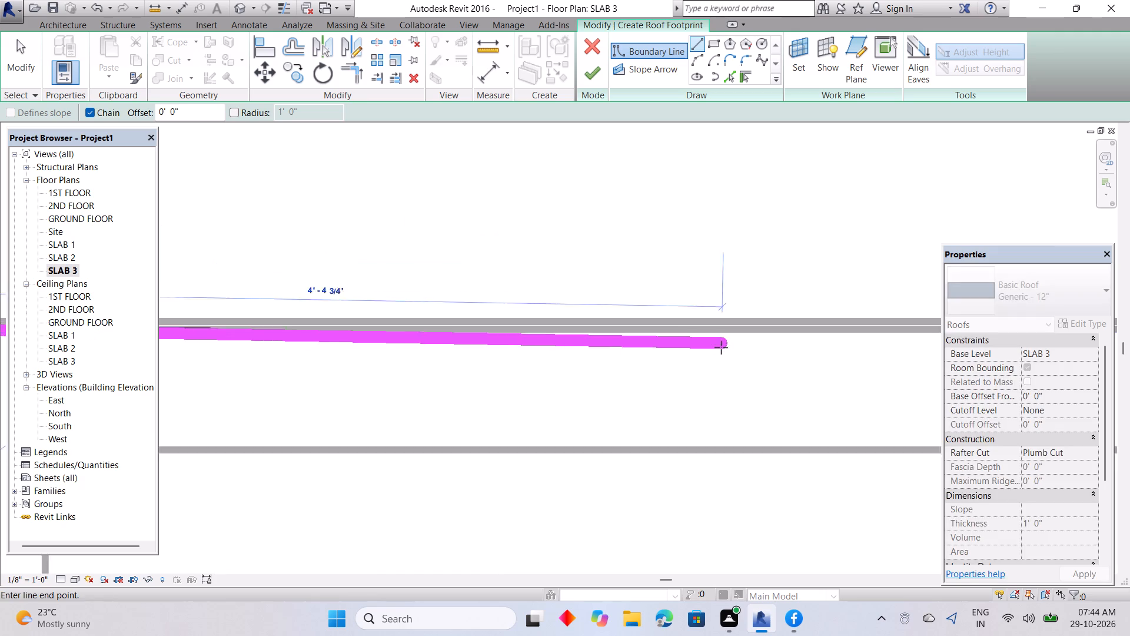
scroll(721, 347, "down", 2)
middle_click_drag(715, 343, 200, 366)
scroll(570, 365, "down", 8)
middle_click_drag(776, 345, 473, 382)
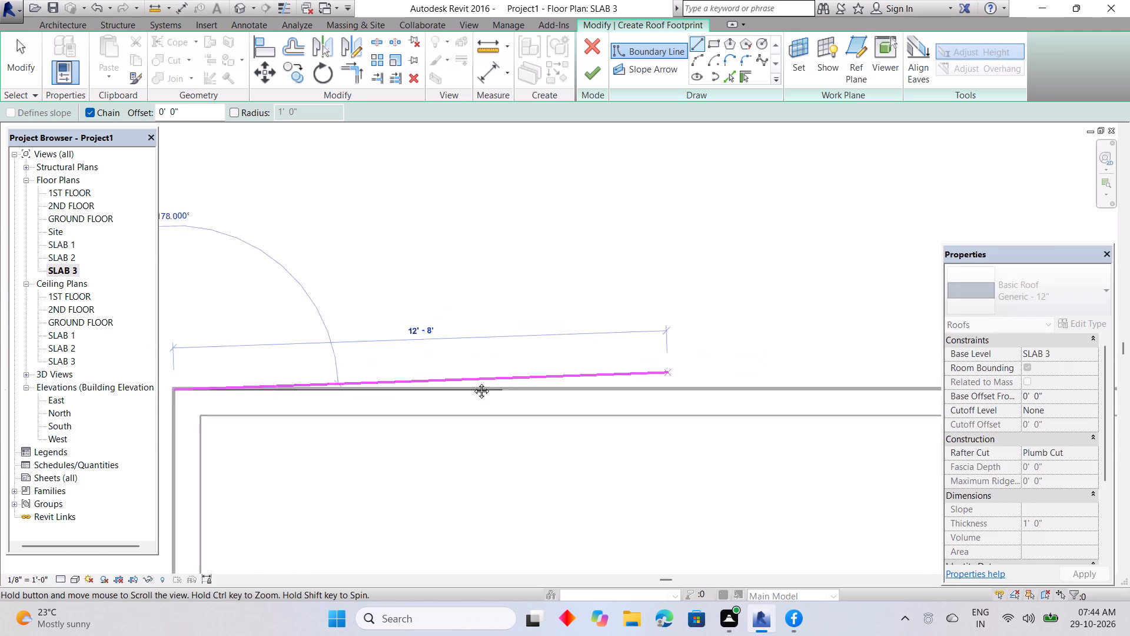
middle_click_drag(473, 382, 42, 382)
scroll(445, 384, "down", 9)
scroll(674, 391, "up", 3)
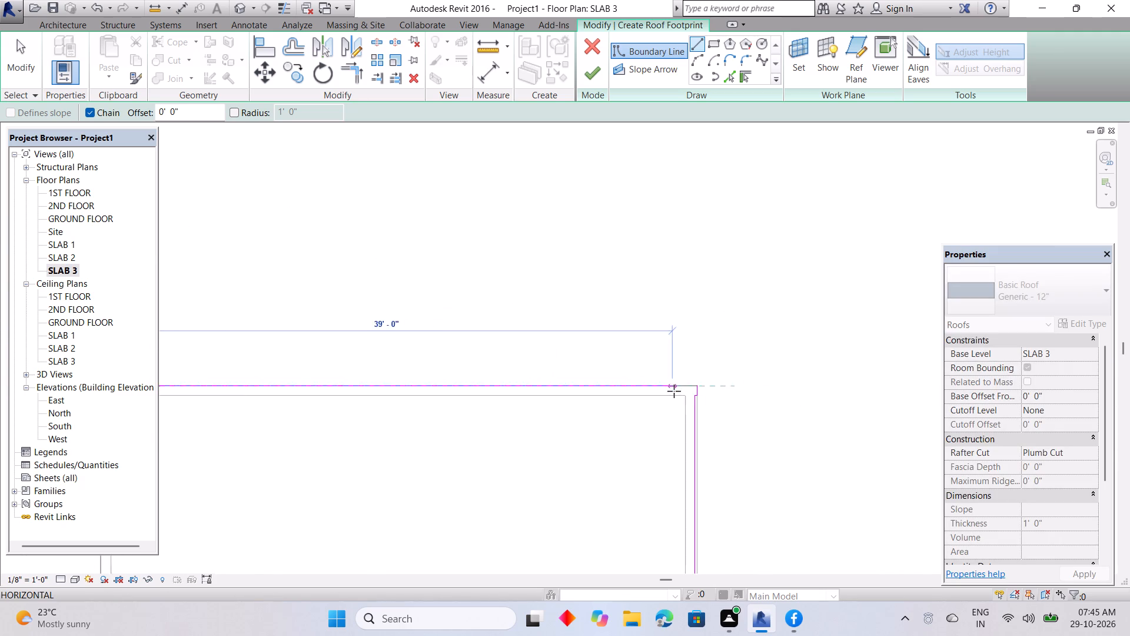
scroll(684, 387, "up", 20)
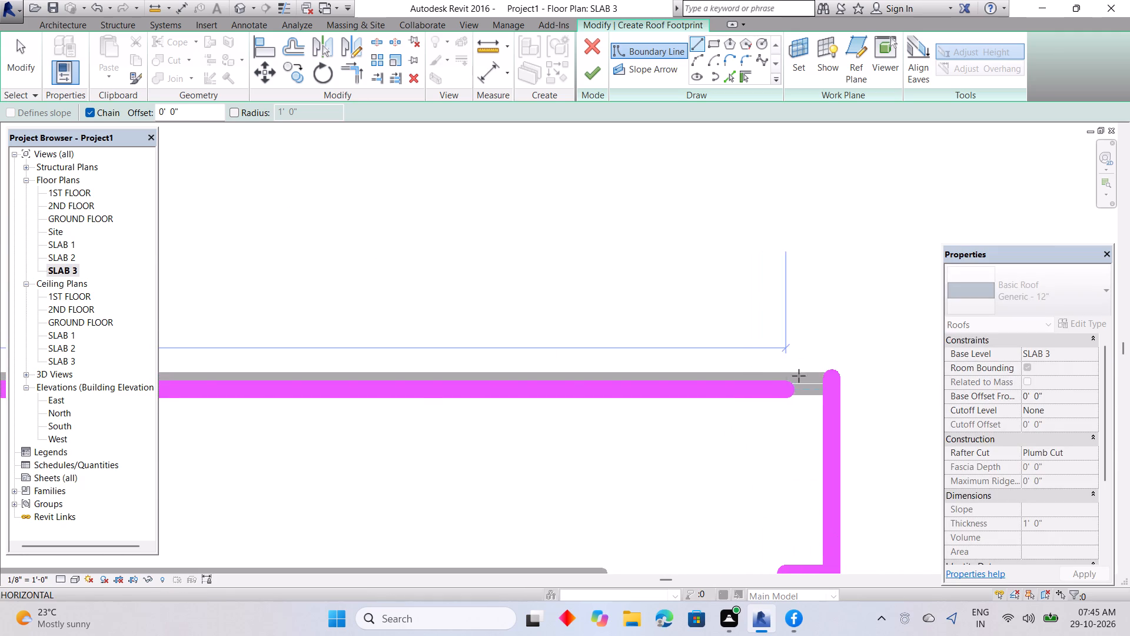
left_click(836, 380)
Draw the west roof boundary line from the north line's west end straight down to the south boundary line, closing the outline.
scroll(873, 340, "down", 2)
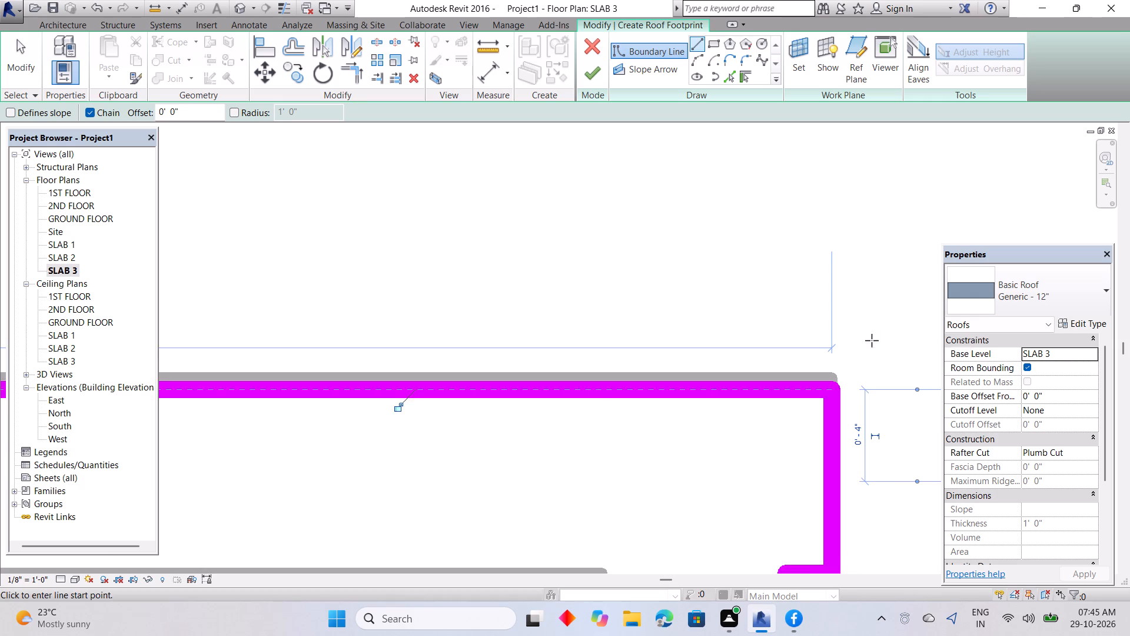
scroll(872, 340, "down", 5)
scroll(686, 352, "down", 4)
middle_click_drag(270, 509, 888, 228)
scroll(817, 271, "down", 1)
scroll(137, 284, "down", 4)
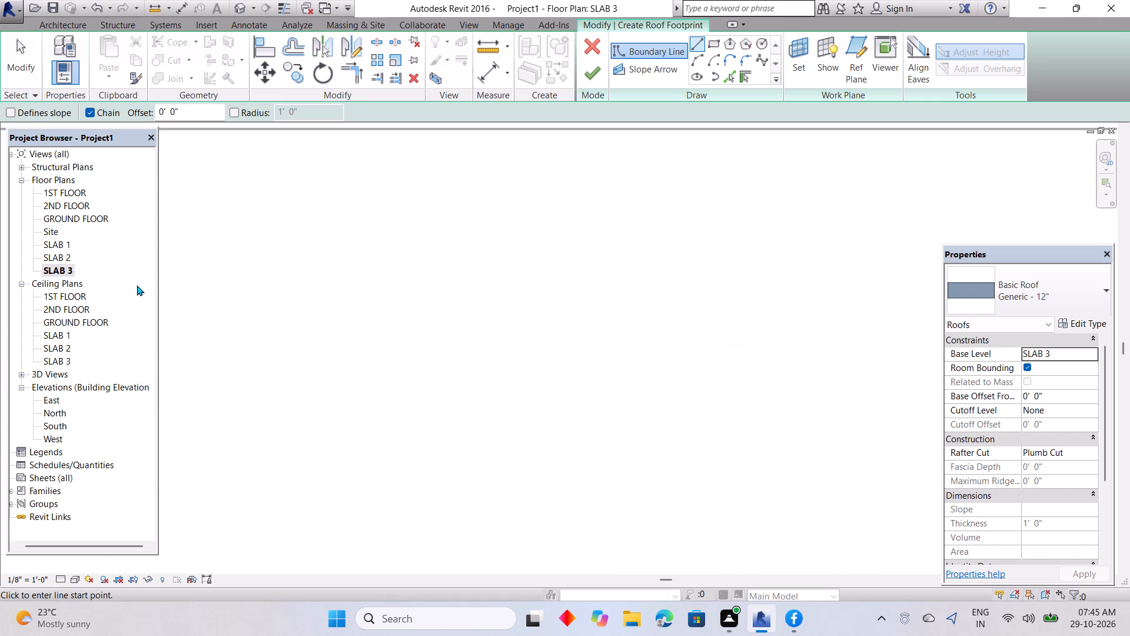
scroll(137, 285, "down", 4)
scroll(251, 291, "down", 4)
middle_click_drag(244, 291, 831, 300)
scroll(434, 260, "up", 3)
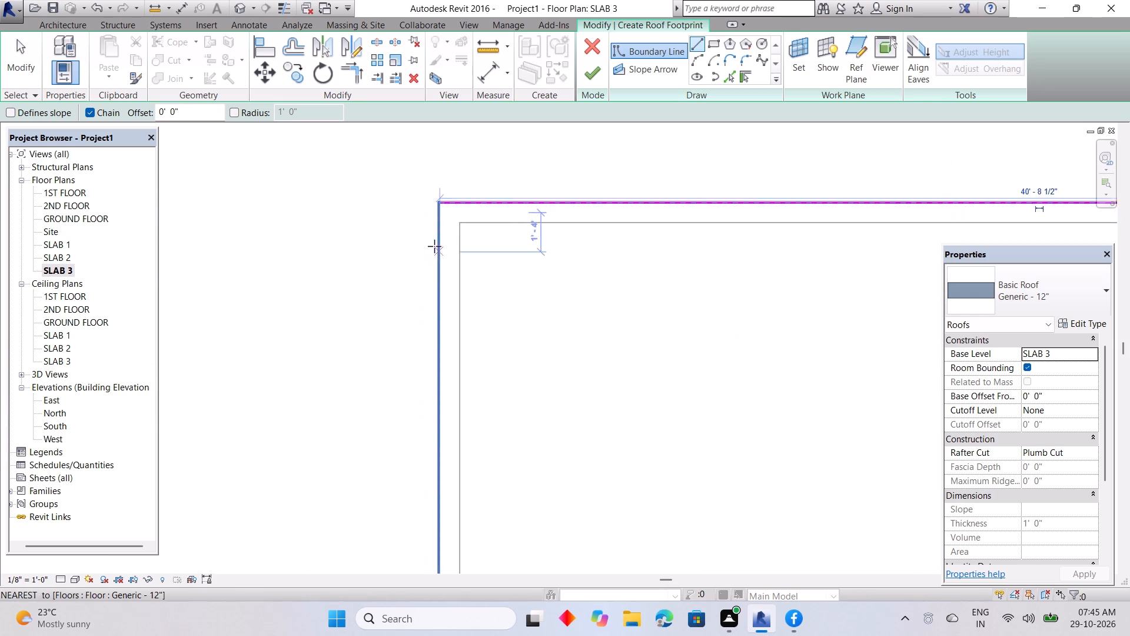
scroll(434, 246, "up", 8)
middle_click_drag(442, 190, 438, 356)
scroll(437, 340, "up", 9)
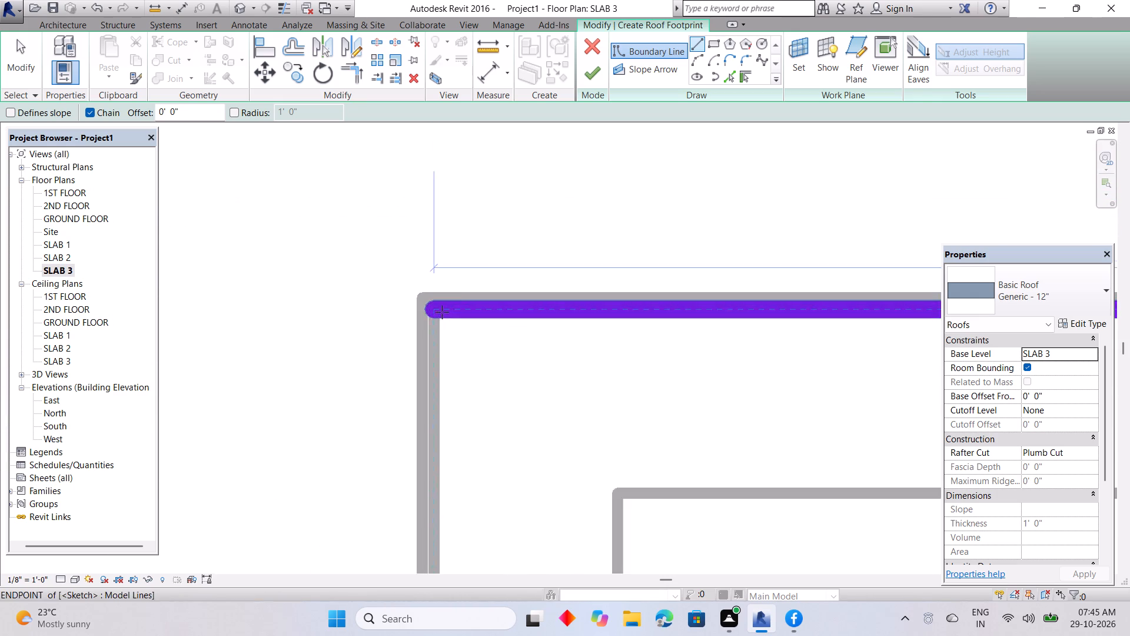
scroll(457, 303, "up", 8)
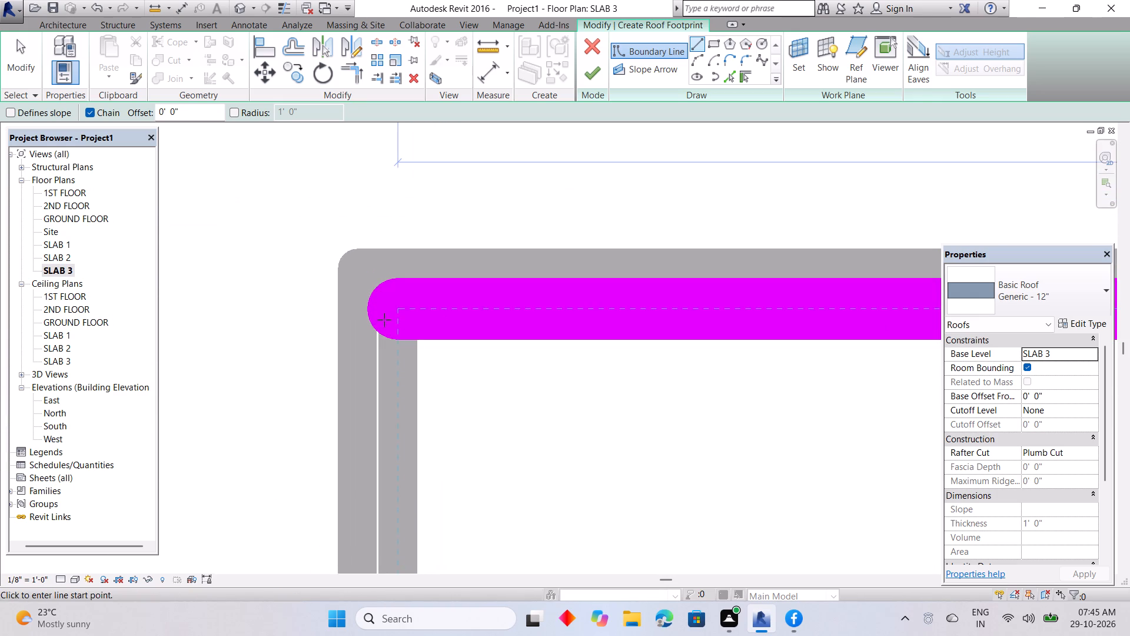
left_click(387, 318)
scroll(406, 392, "down", 5)
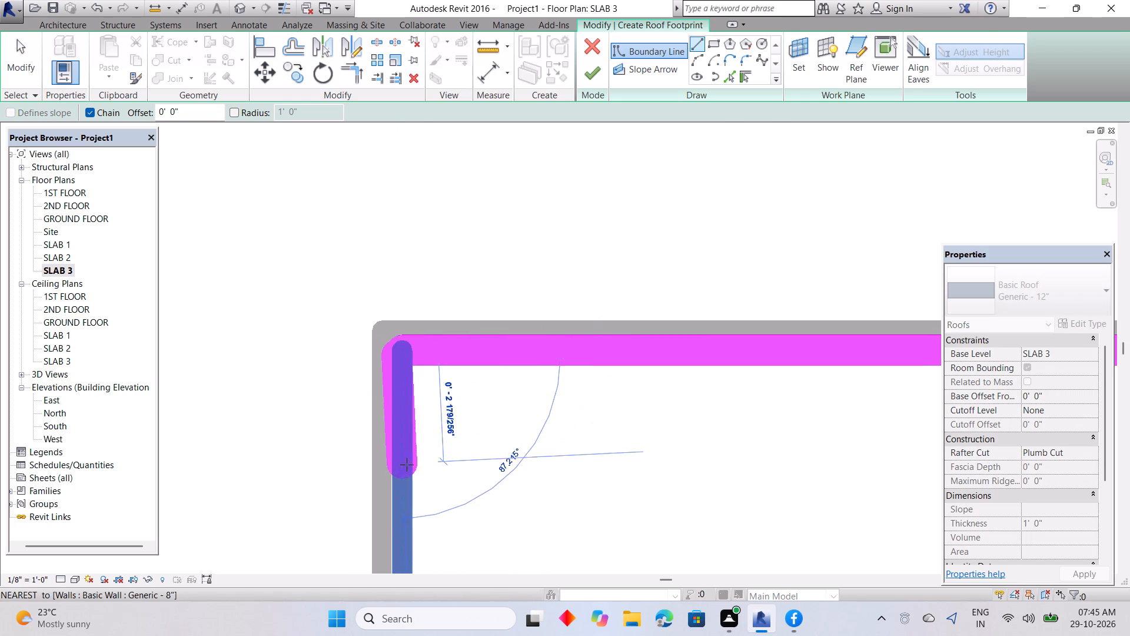
scroll(406, 459, "down", 10)
middle_click_drag(404, 586, 554, 208)
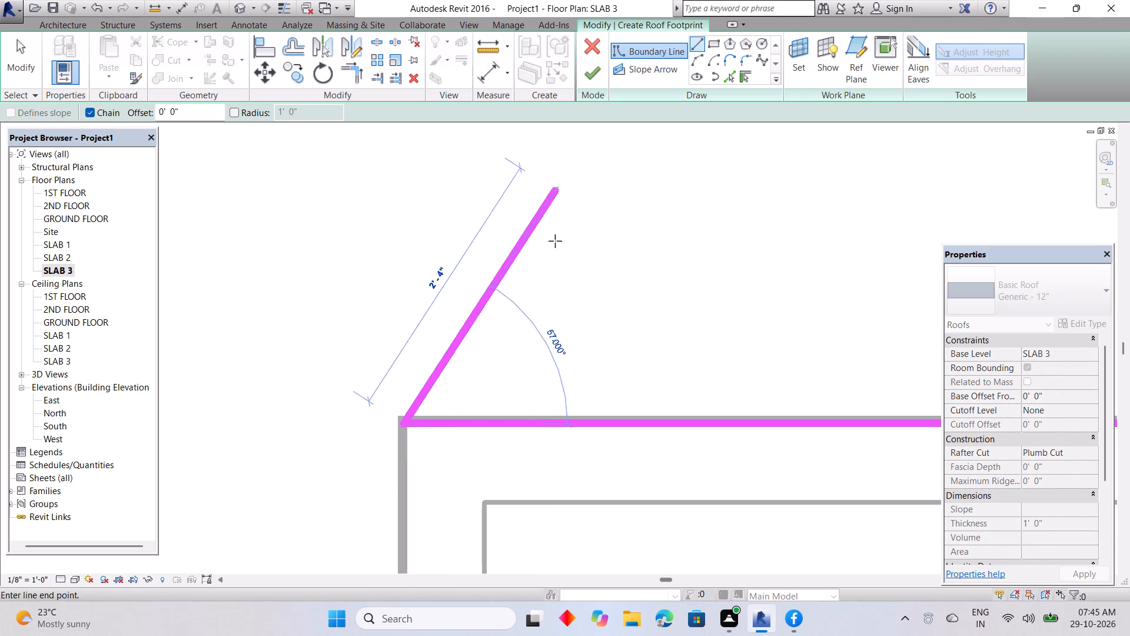
scroll(600, 416, "down", 9)
middle_click_drag(593, 446, 530, 117)
scroll(522, 438, "down", 4)
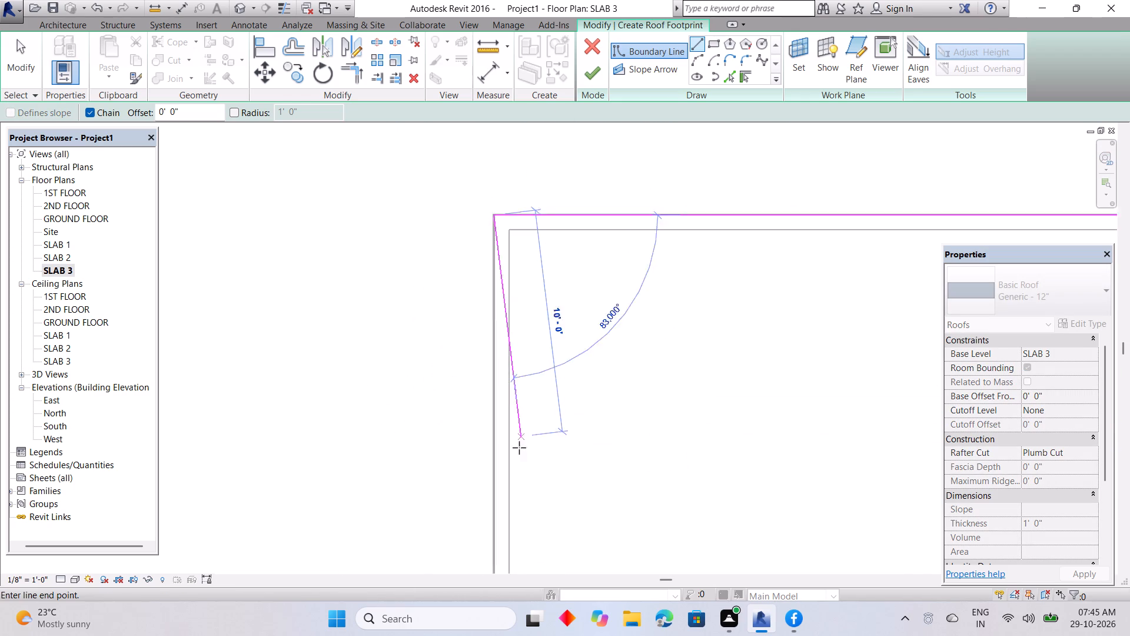
scroll(519, 448, "down", 1)
middle_click_drag(507, 484, 543, 194)
scroll(581, 521, "up", 7)
middle_click_drag(580, 530, 605, 328)
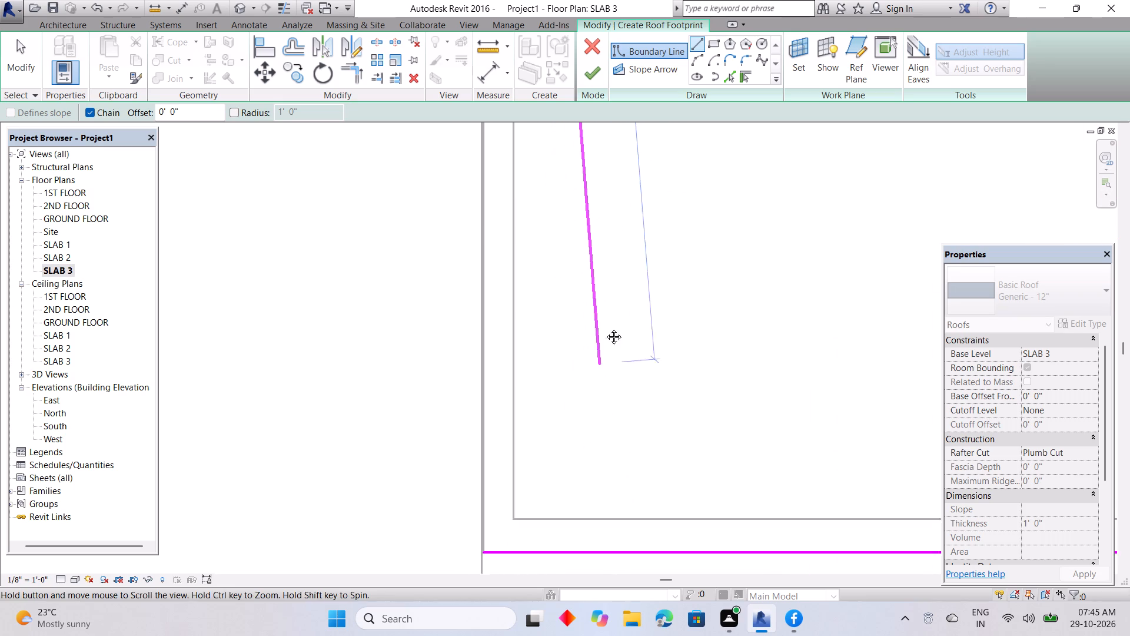
middle_click_drag(605, 328, 606, 309)
scroll(508, 490, "up", 10)
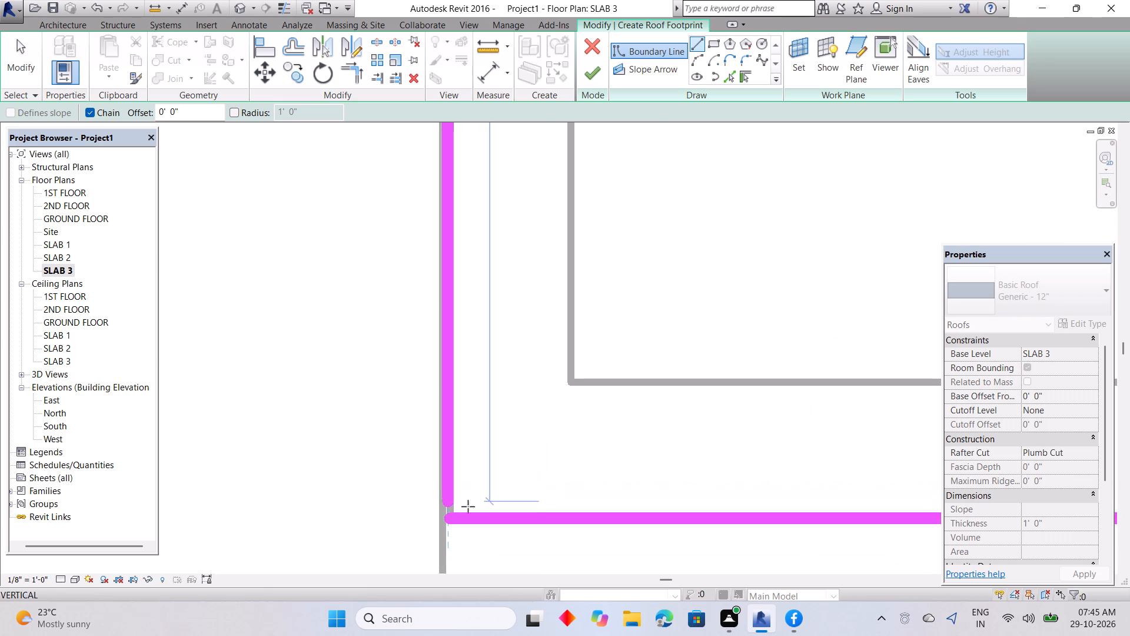
left_click(462, 515)
key("Escape")
scroll(611, 414, "down", 5)
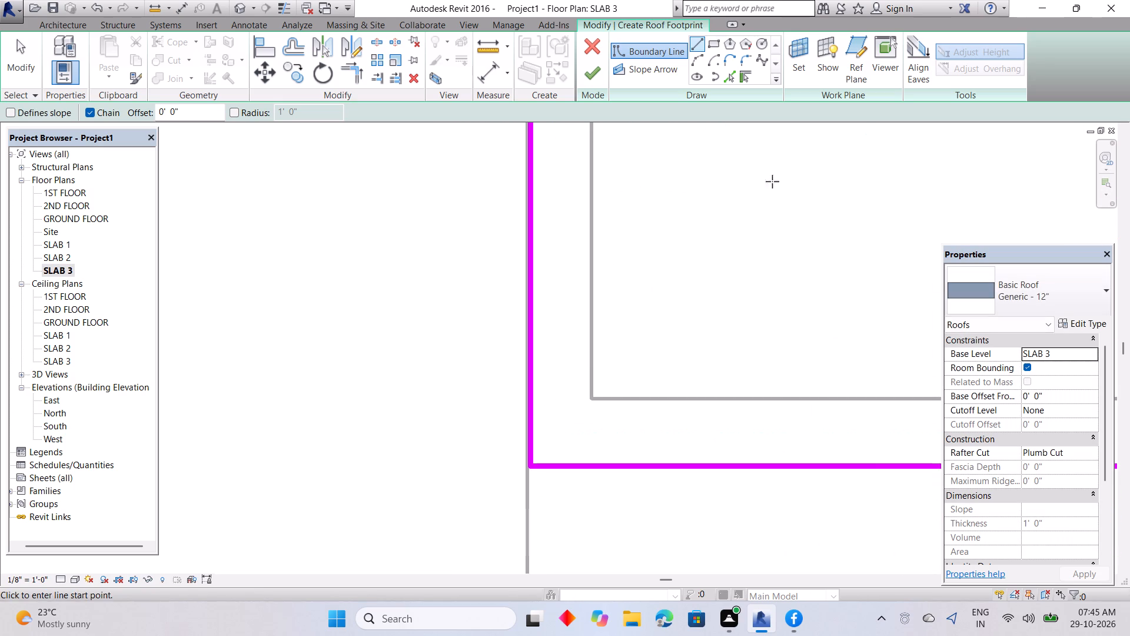
Finish the roof footprint sketch and attach the highlighted walls to the roof.
left_click(594, 68)
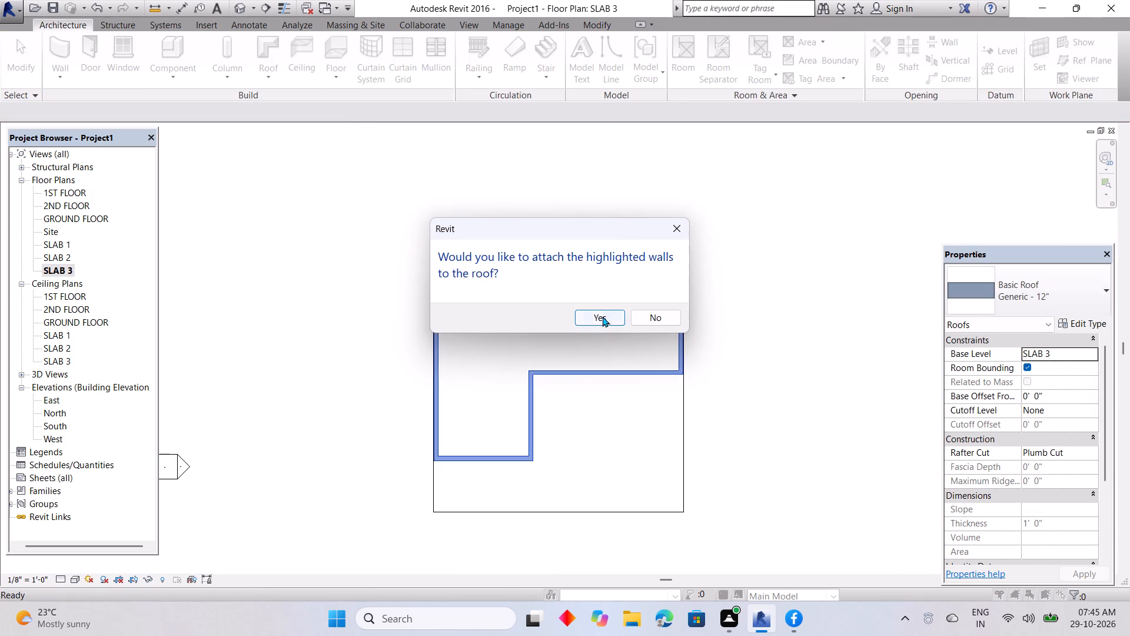
left_click(602, 317)
scroll(601, 309, "down", 11)
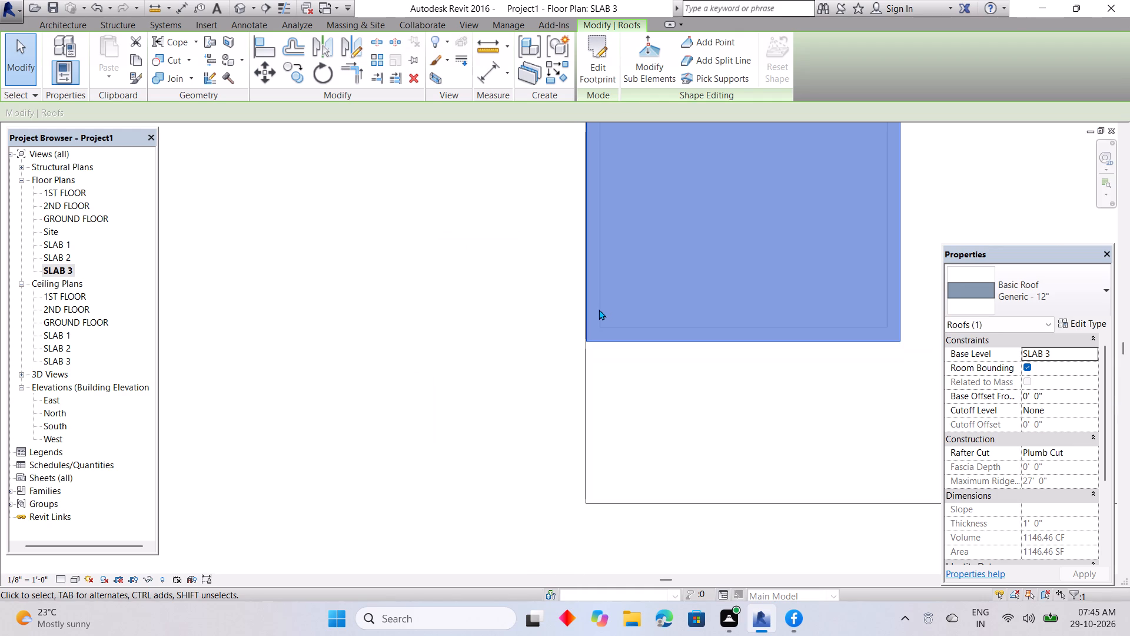
Open the 3D view and examine the new roof on top of the building from the front.
left_click(235, 4)
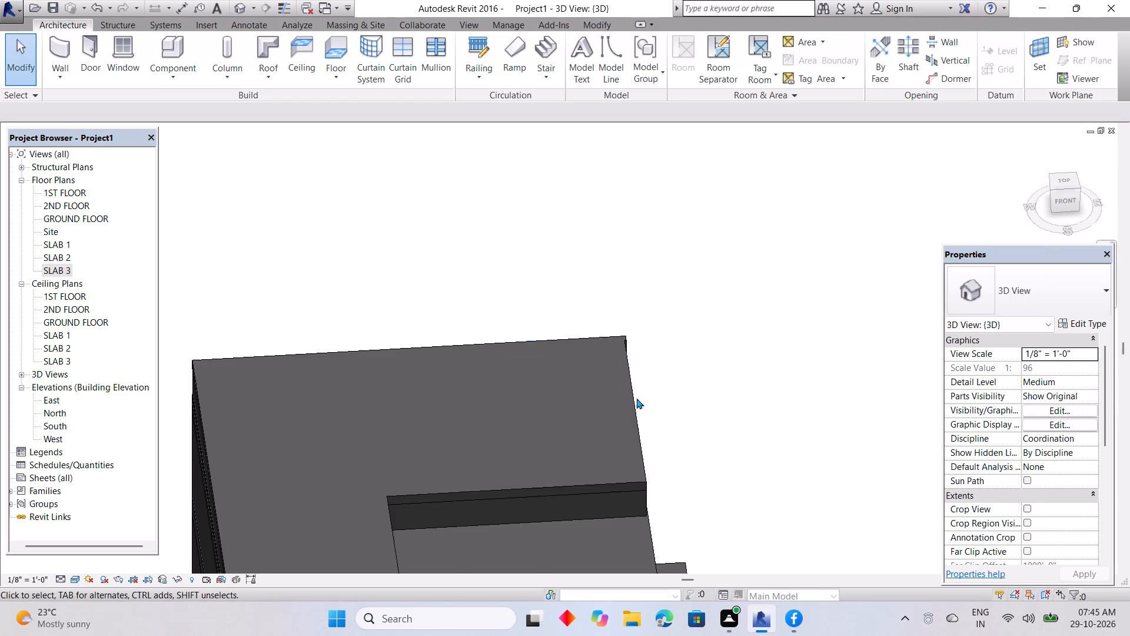
scroll(659, 422, "down", 6)
middle_click_drag(643, 498, 609, 309, "shift")
middle_click_drag(556, 477, 586, 447, "shift")
scroll(583, 438, "up", 4)
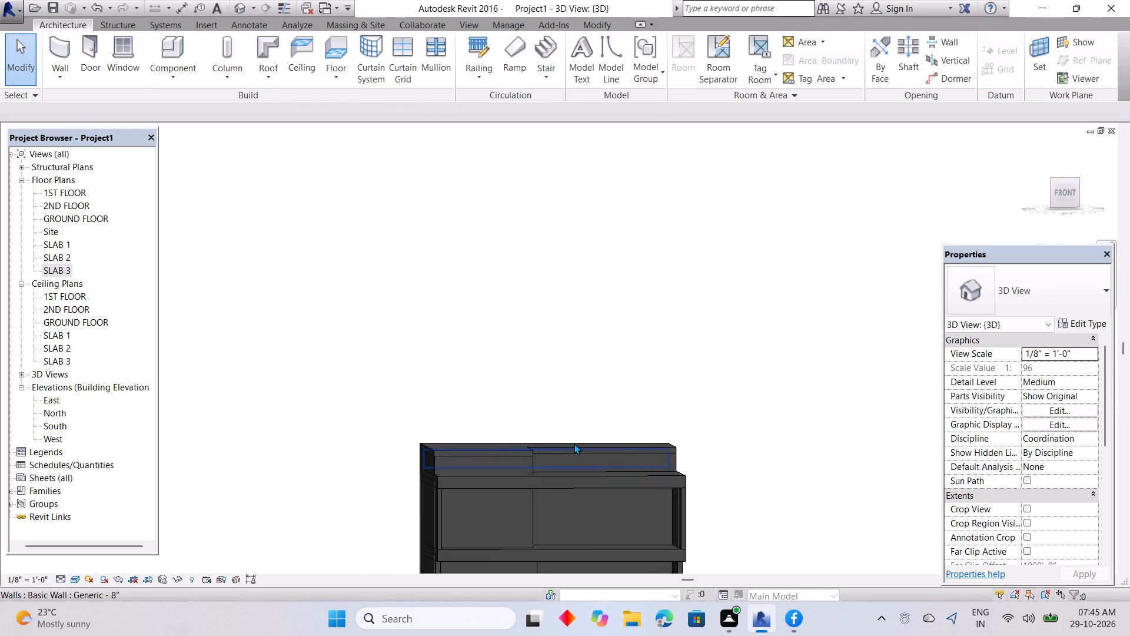
scroll(574, 443, "up", 3)
middle_click_drag(541, 462, 519, 463, "shift")
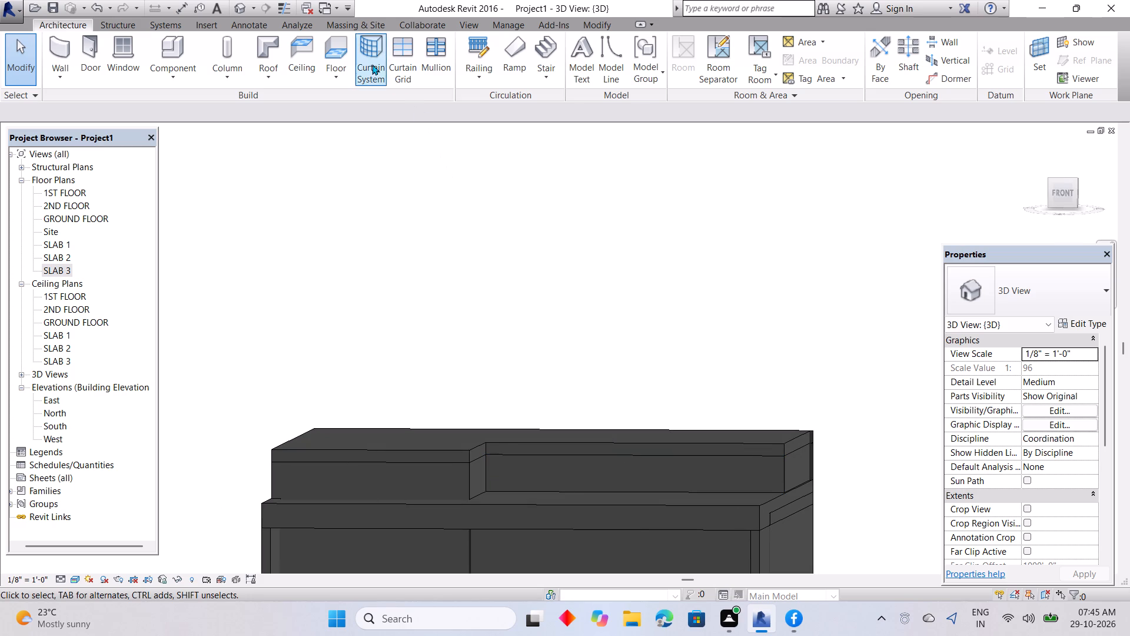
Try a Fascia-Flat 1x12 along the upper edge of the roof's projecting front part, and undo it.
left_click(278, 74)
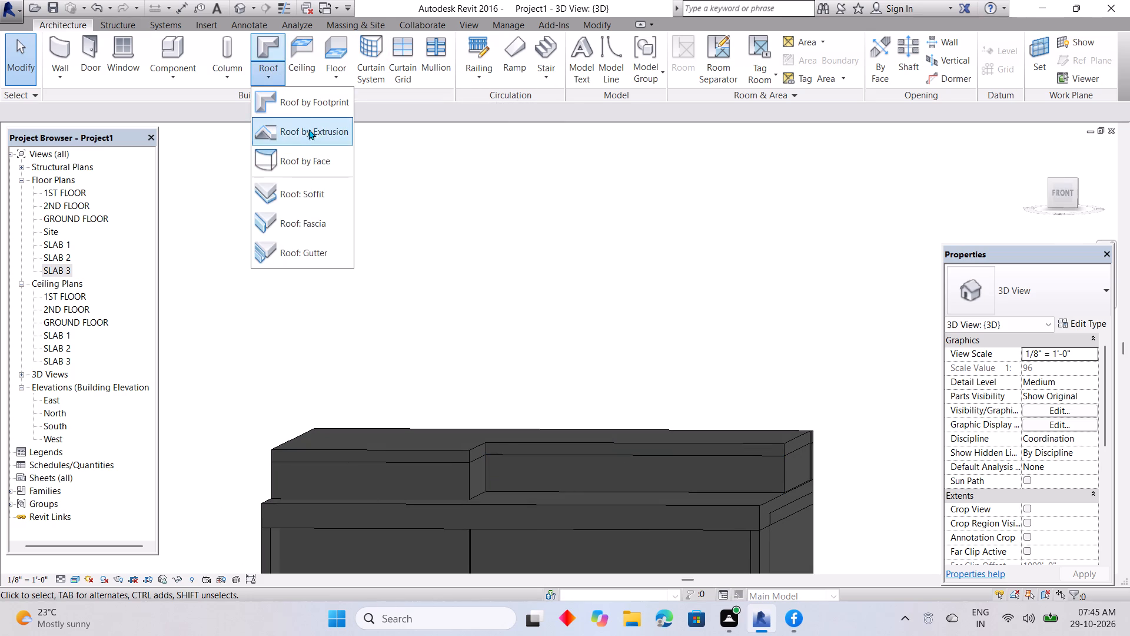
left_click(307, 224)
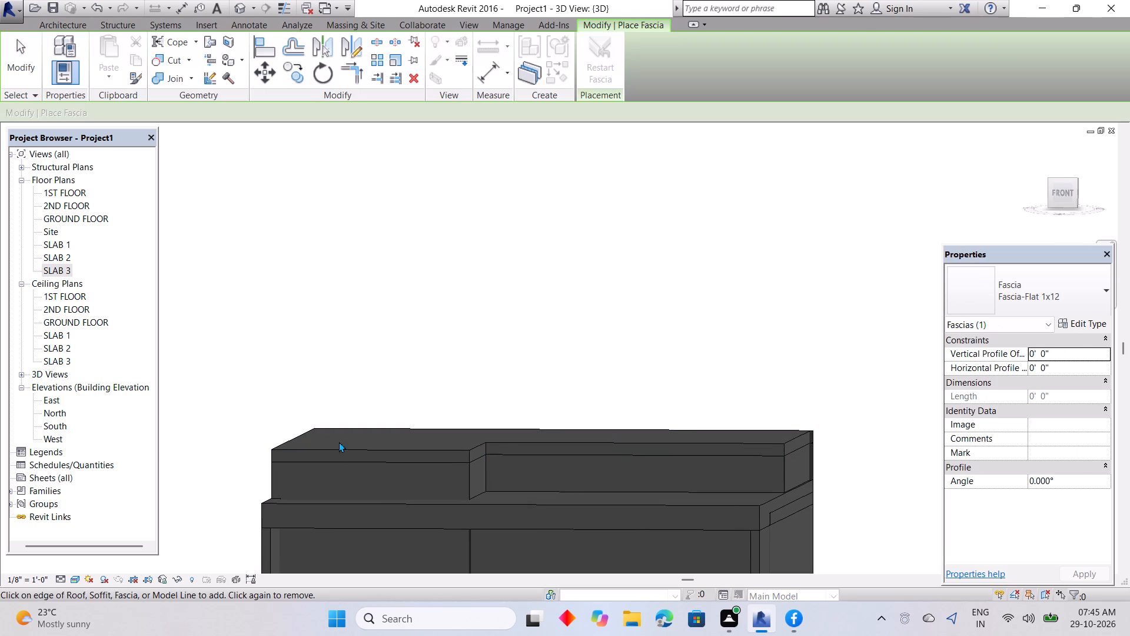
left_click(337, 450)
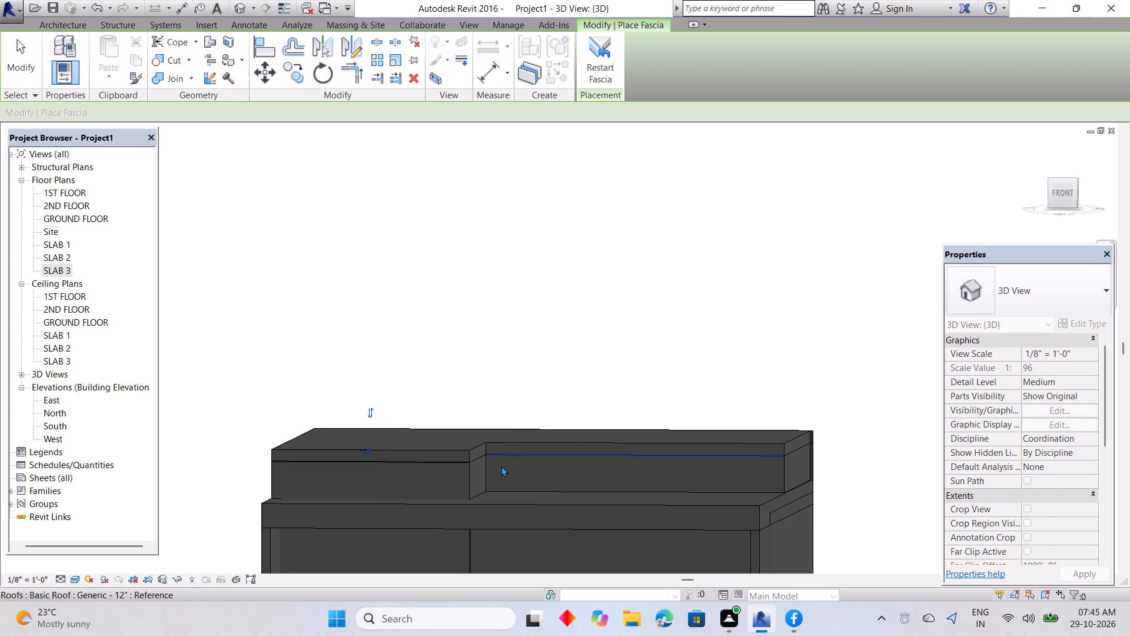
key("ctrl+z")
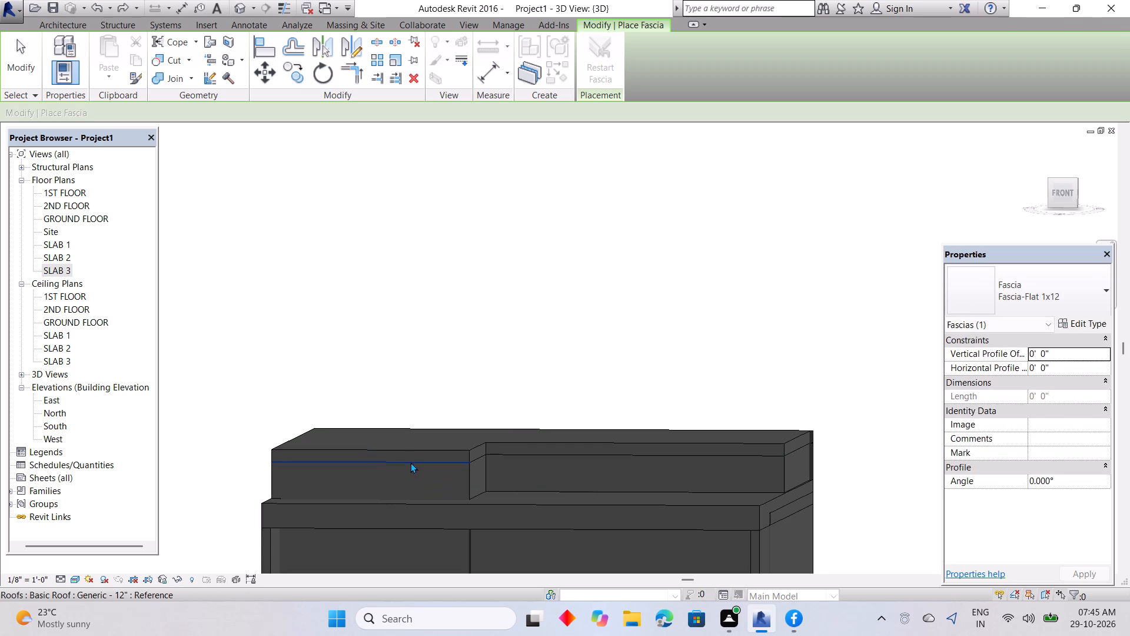
Place a Fascia-Flat 1x12 along the lower edge of the roof's projecting front part.
left_click(410, 462)
middle_click_drag(525, 458, 642, 458)
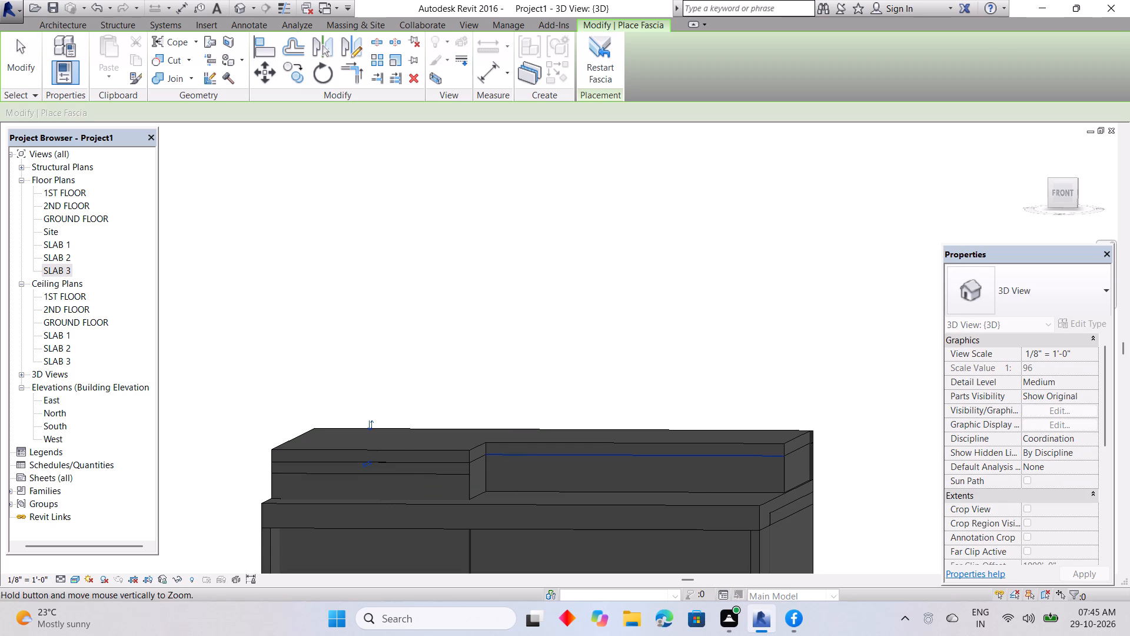
middle_click_drag(642, 458, 642, 458)
middle_click_drag(506, 474, 745, 443, "shift")
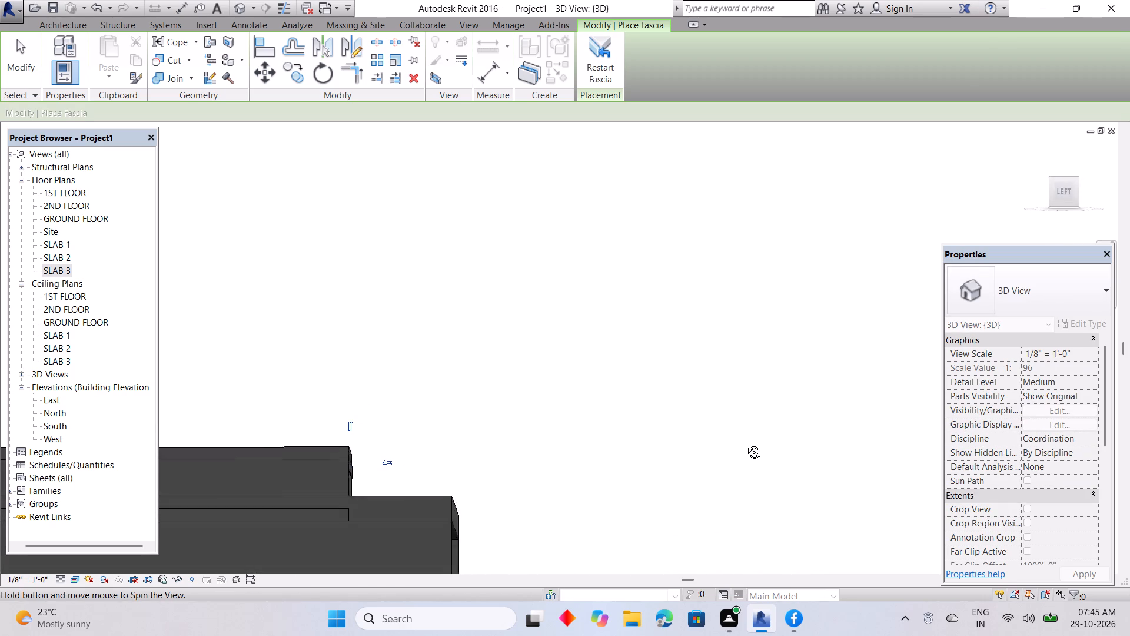
middle_click_drag(745, 443, 487, 463, "shift")
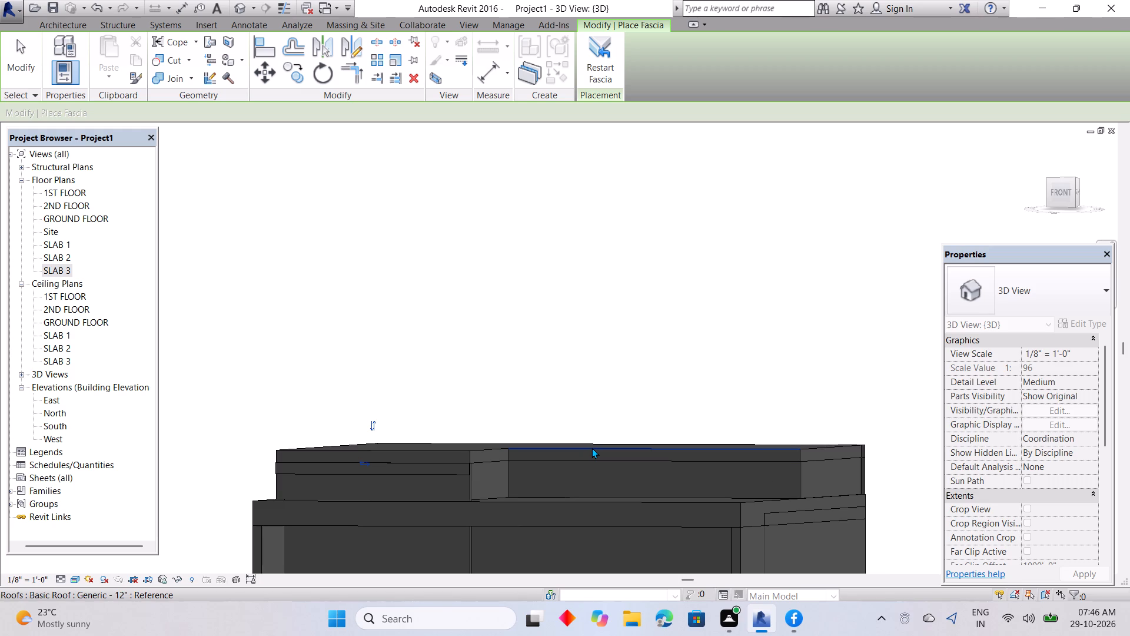
key("Escape")
key("Escape")
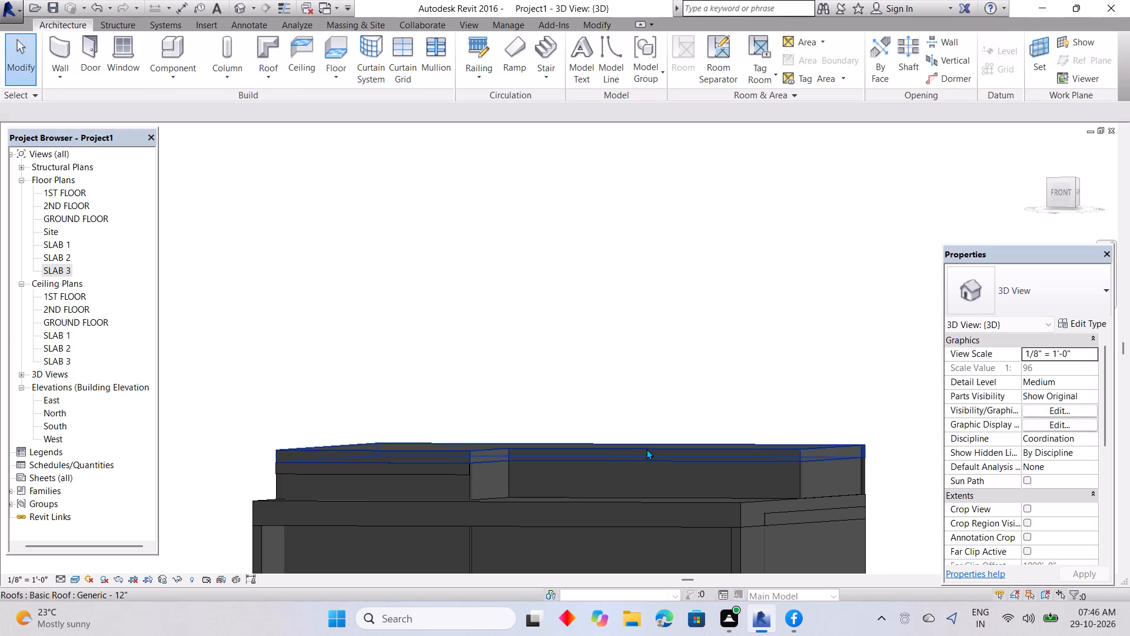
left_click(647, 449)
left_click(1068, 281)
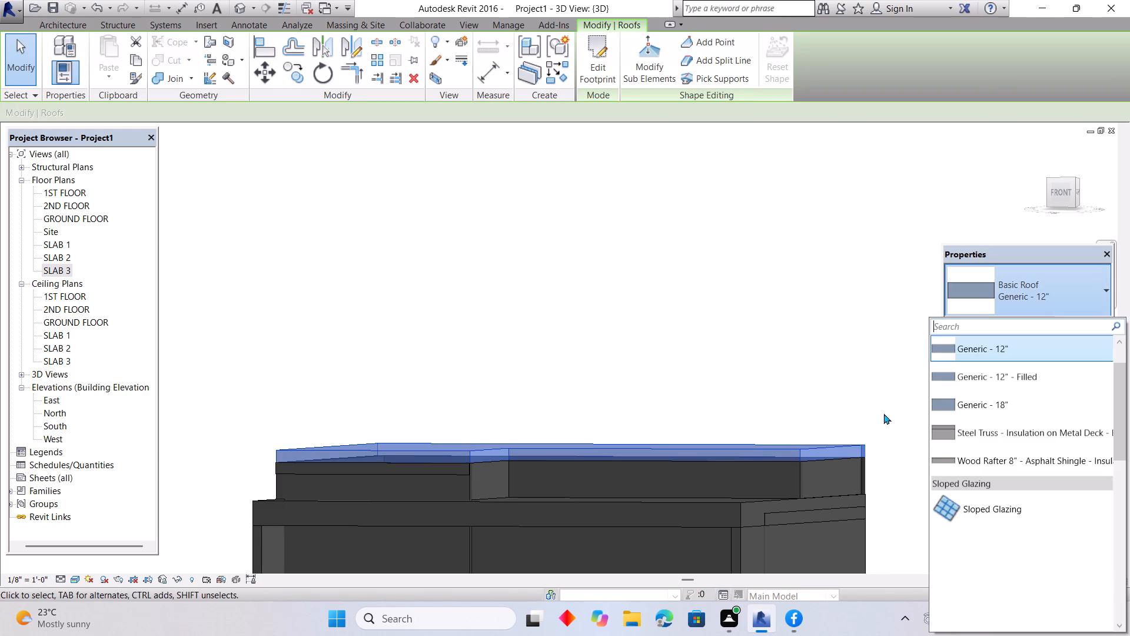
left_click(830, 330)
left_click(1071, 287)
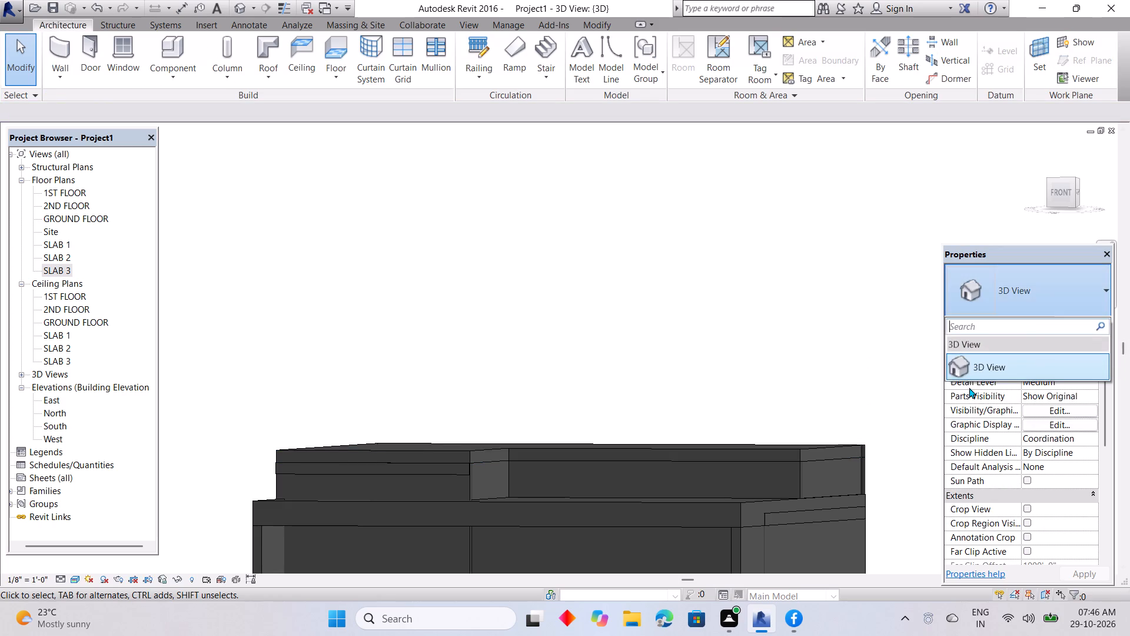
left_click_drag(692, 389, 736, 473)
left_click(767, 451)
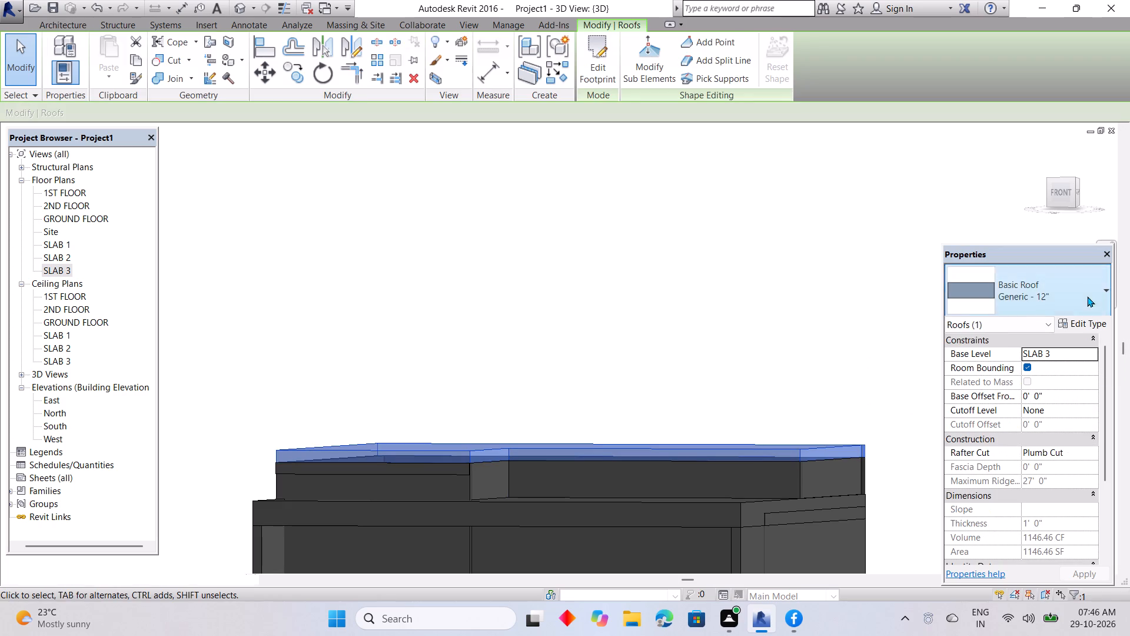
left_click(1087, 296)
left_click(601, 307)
Change the roof's type to Basic Roof Generic - 9".
left_click(797, 450)
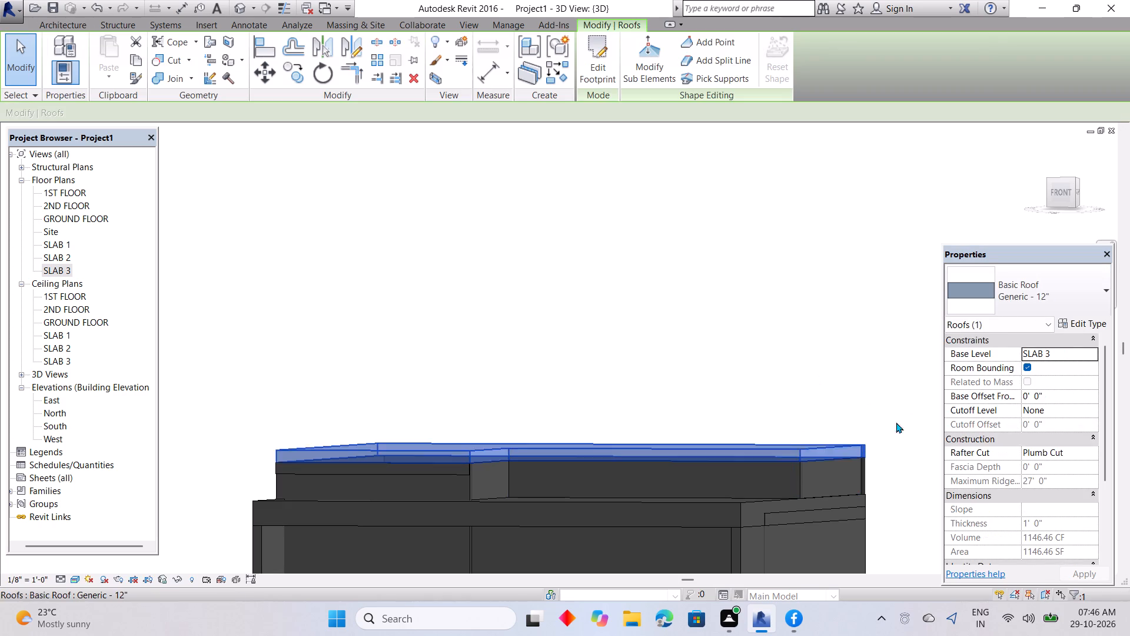
left_click(1073, 302)
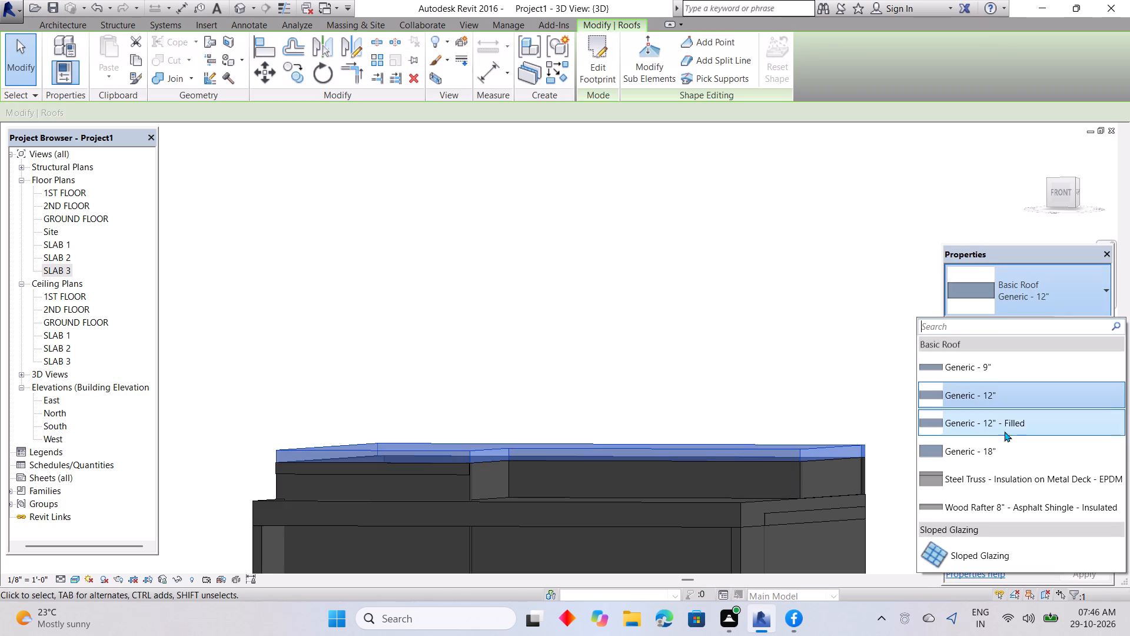
left_click(961, 363)
left_click(816, 361)
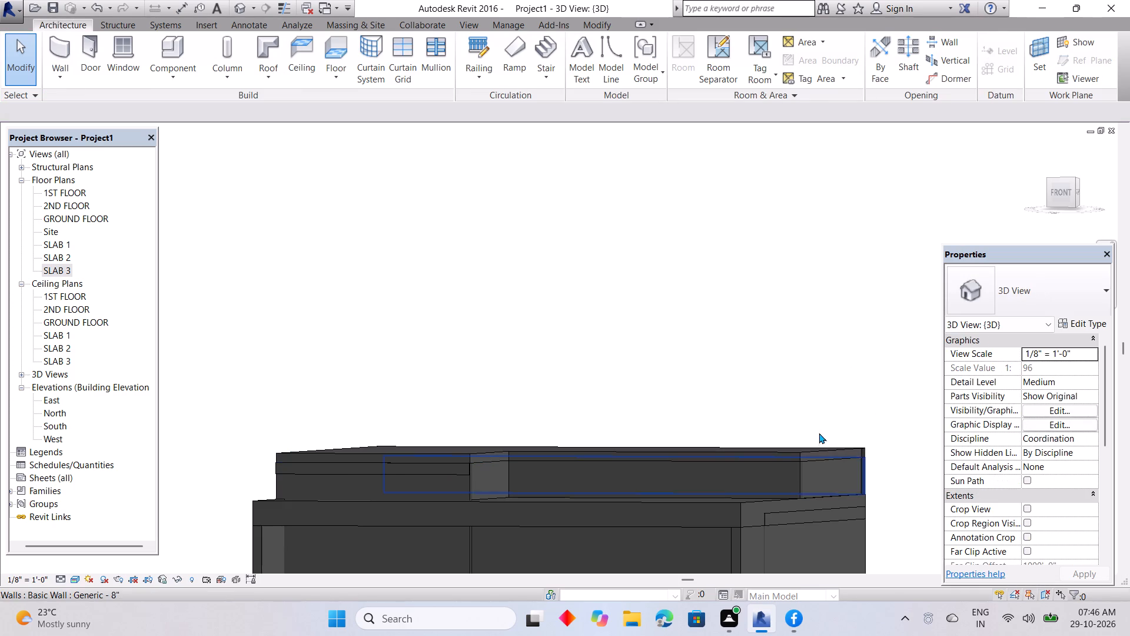
Set the structure layer thickness of the roof's Generic - 9" type to 0' 5".
left_click(804, 453)
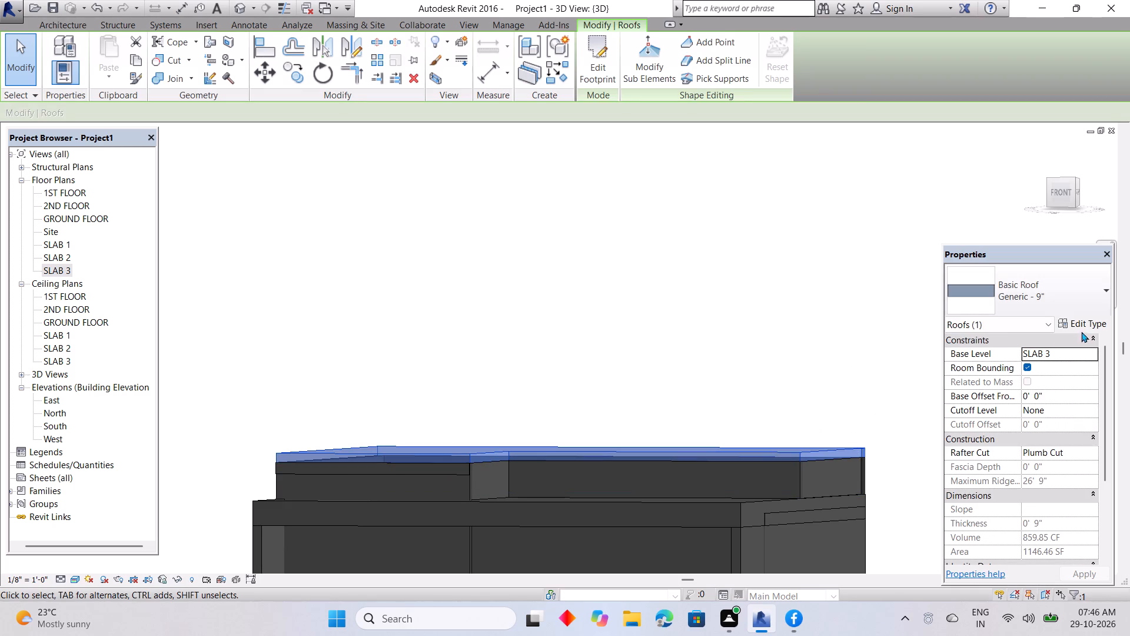
left_click(1082, 326)
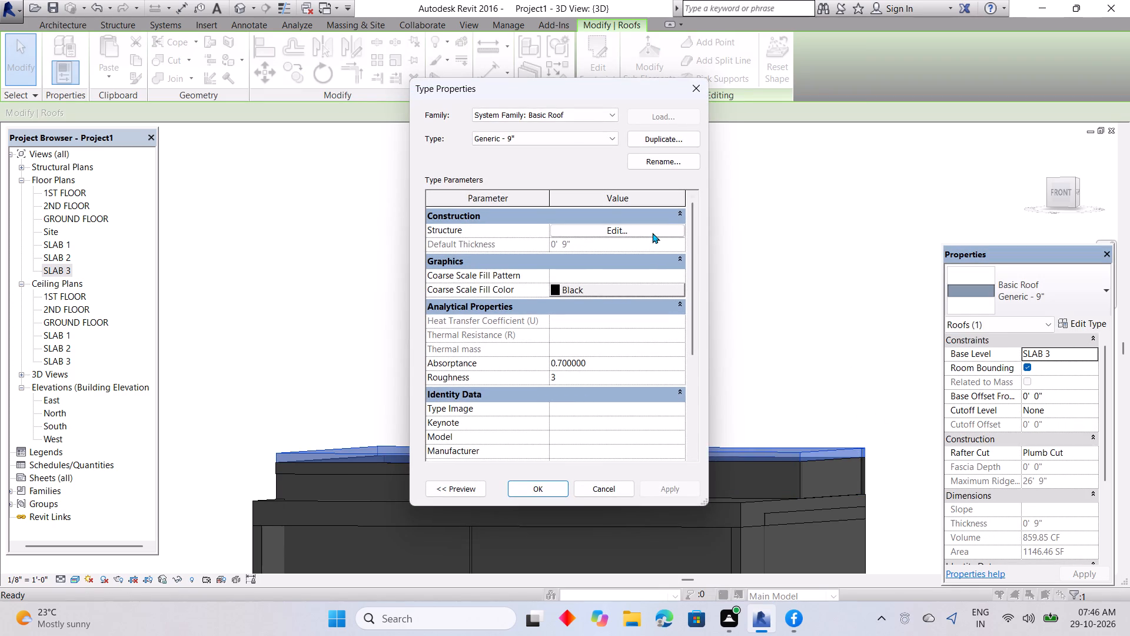
left_click(652, 233)
left_click(589, 228)
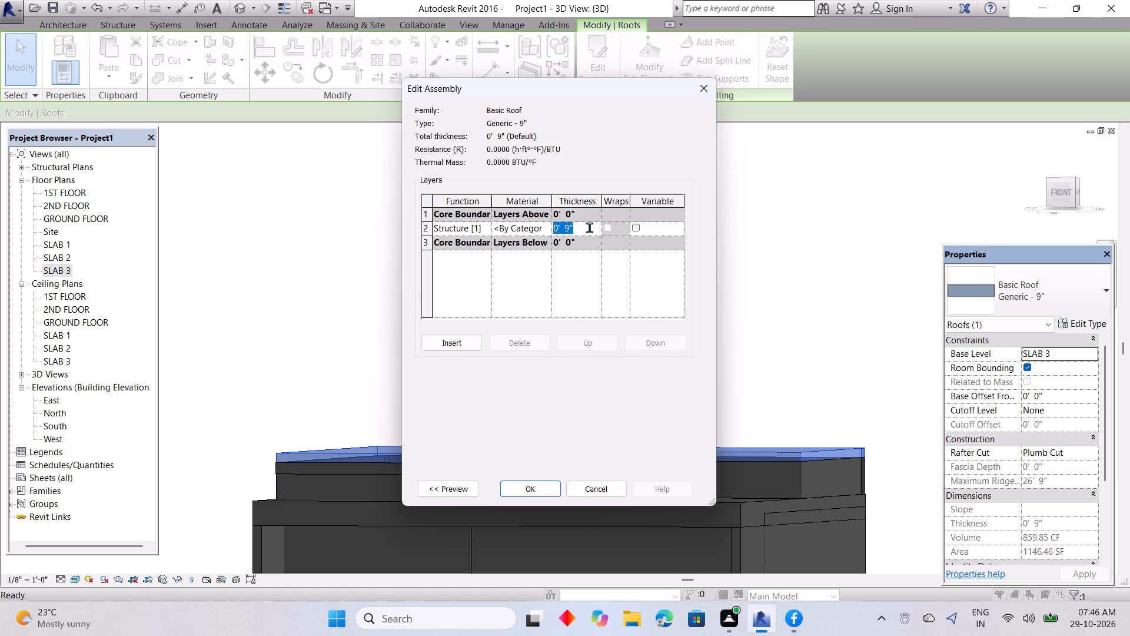
left_click_drag(590, 228, 486, 224)
key("BackSpace")
key("0")
key("apostrophe")
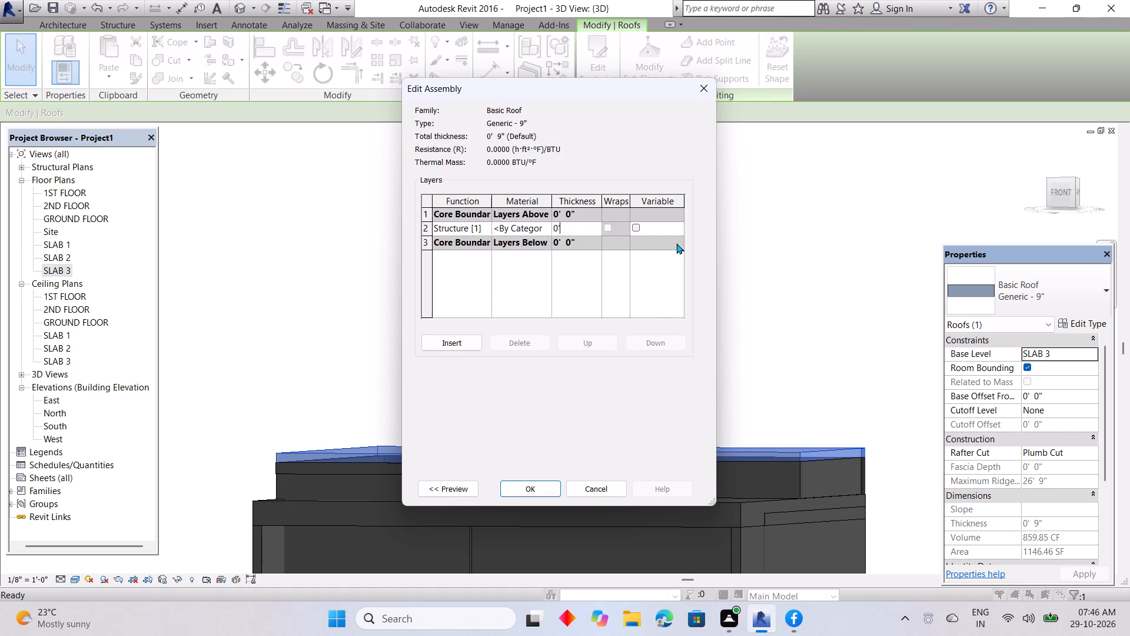
key("5")
key("Return")
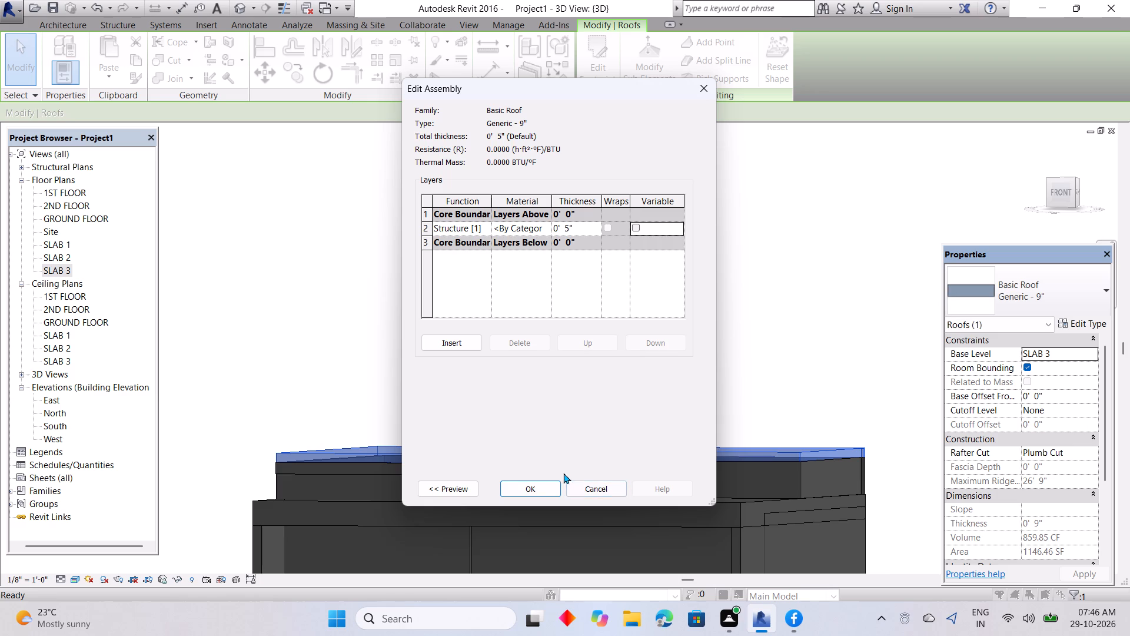
left_click(533, 485)
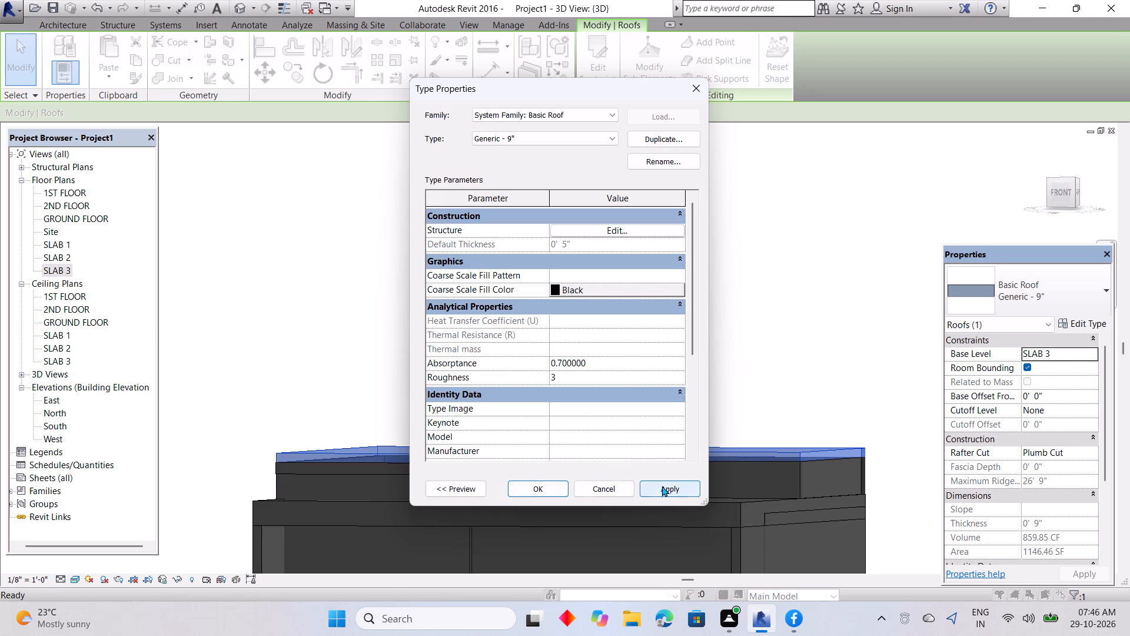
left_click(662, 486)
left_click(556, 490)
left_click(736, 370)
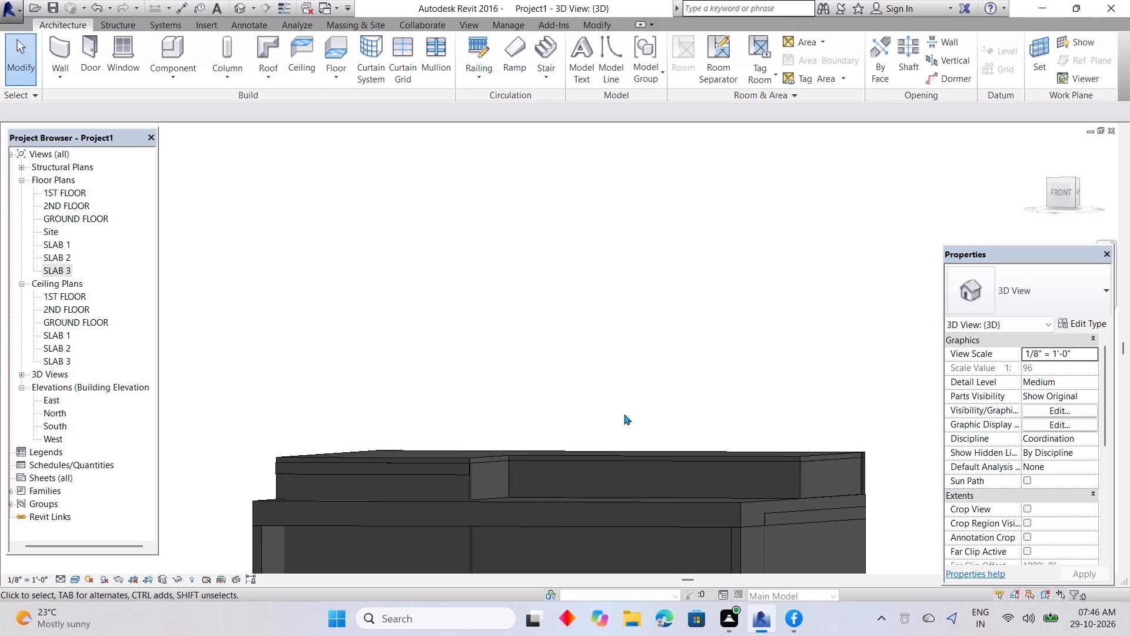
Delete the Fascia-Flat 1x12 from the front of the roof's projecting part.
middle_click_drag(523, 514, 611, 478, "shift")
middle_click_drag(472, 511, 423, 523, "shift")
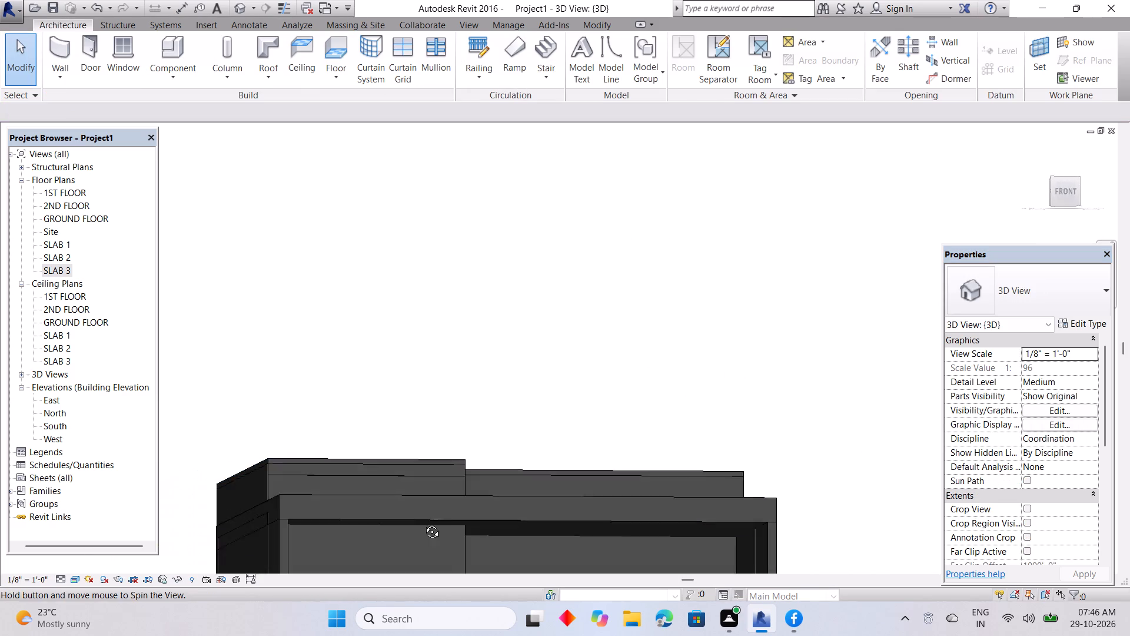
middle_click_drag(423, 523, 418, 523, "shift")
scroll(413, 493, "up", 2)
left_click(423, 464)
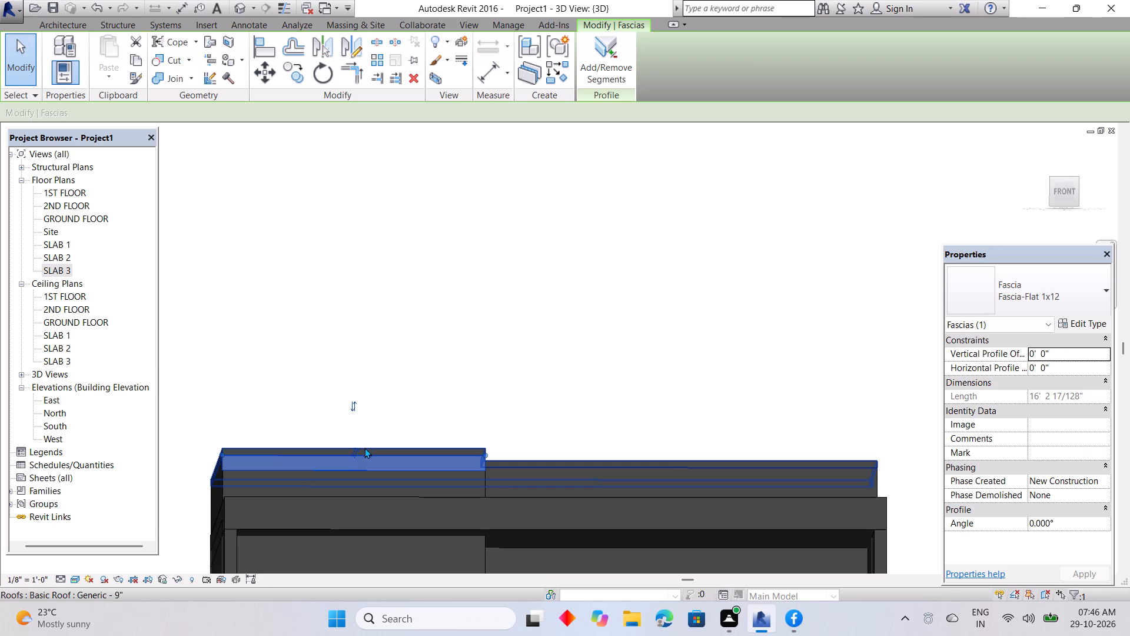
left_click(352, 446)
left_click(353, 442)
left_click(389, 464)
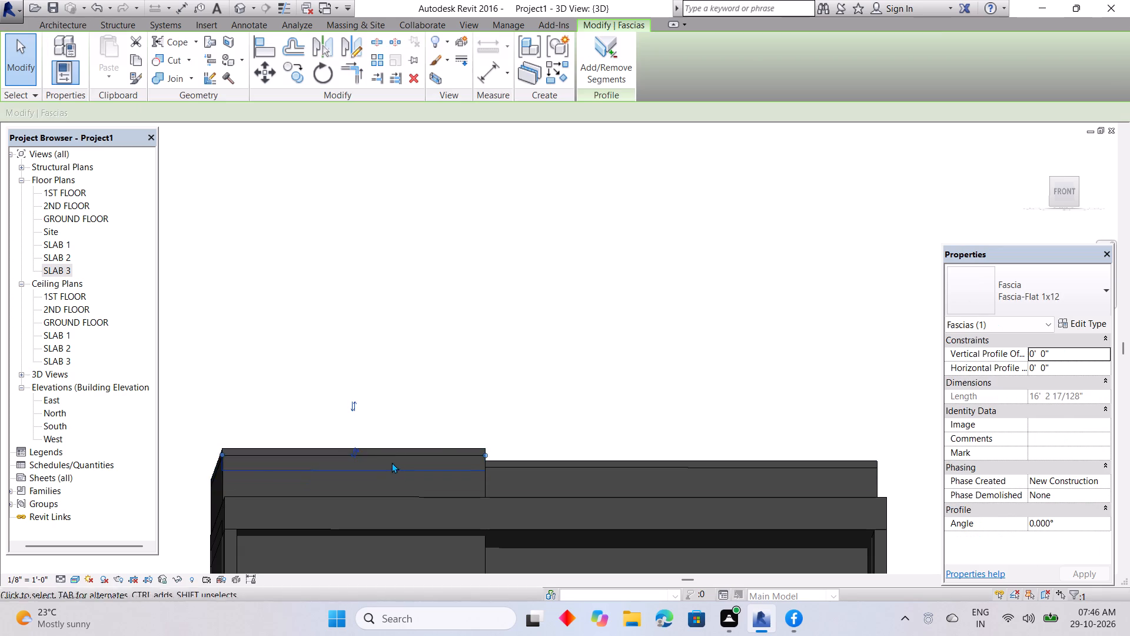
key("Delete")
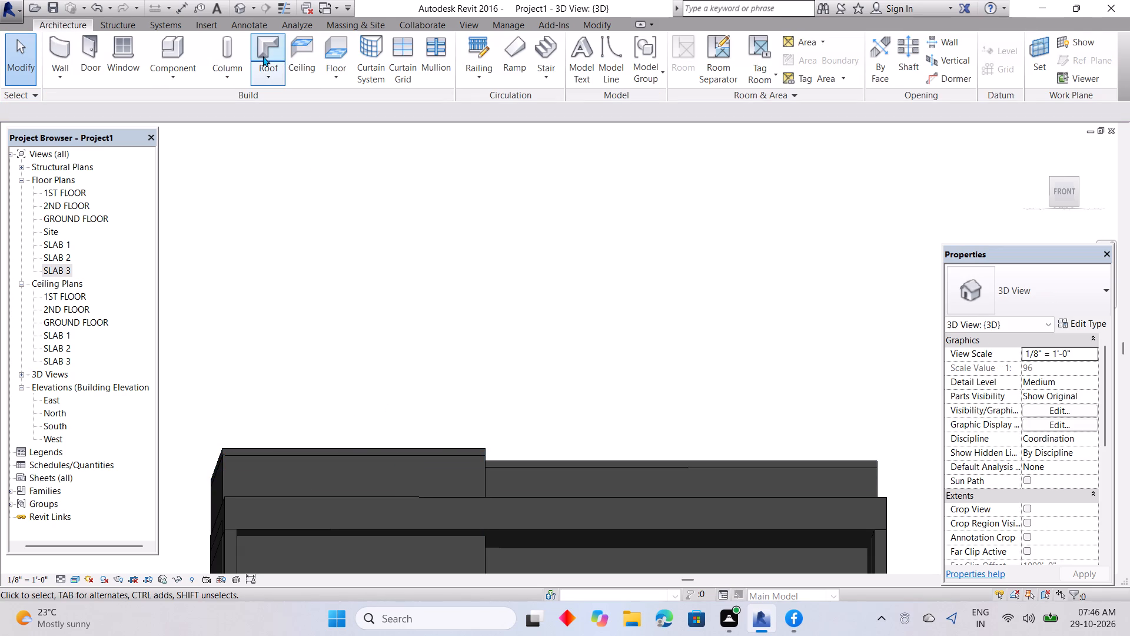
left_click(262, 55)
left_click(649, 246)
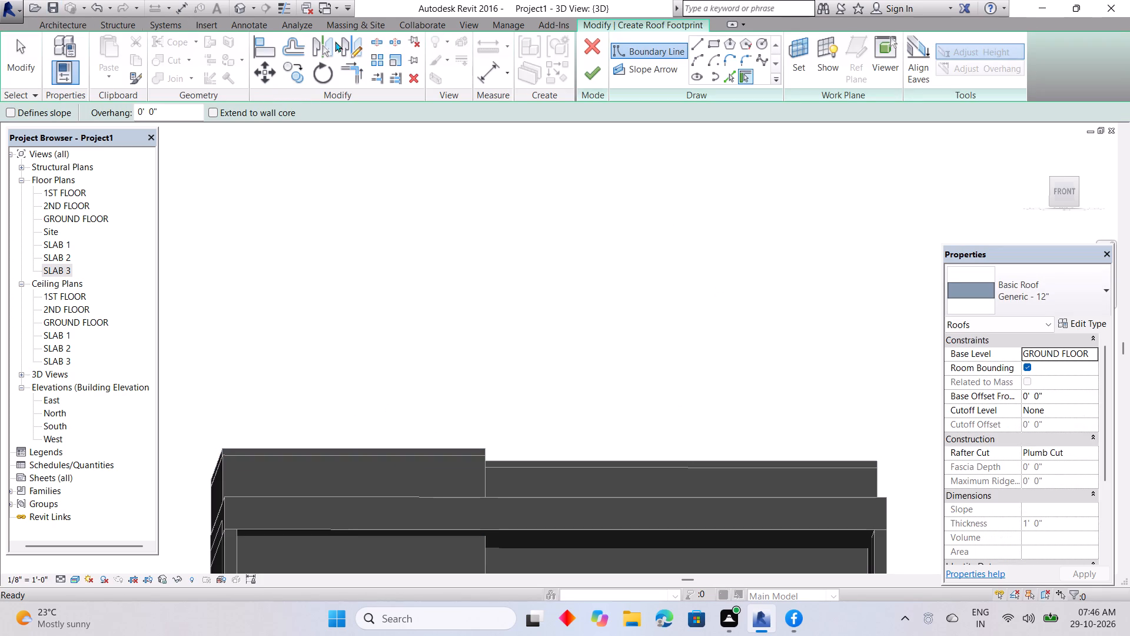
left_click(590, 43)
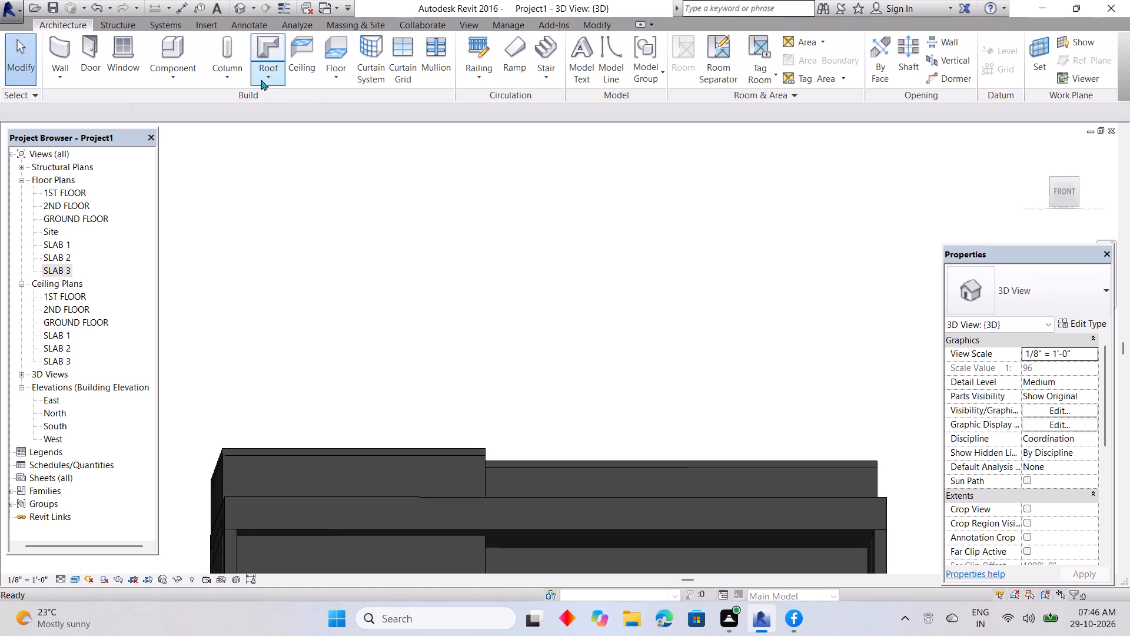
Place a Gutter - Bevel 5" x 5" along the lower front edge of the roof's projecting part.
left_click(268, 81)
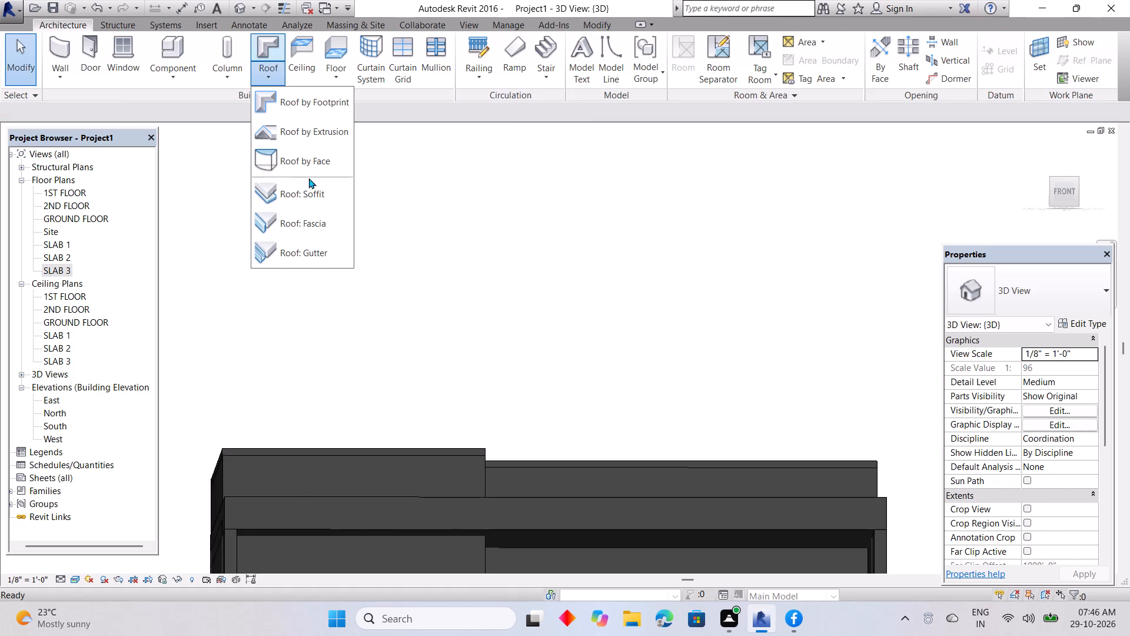
left_click(329, 71)
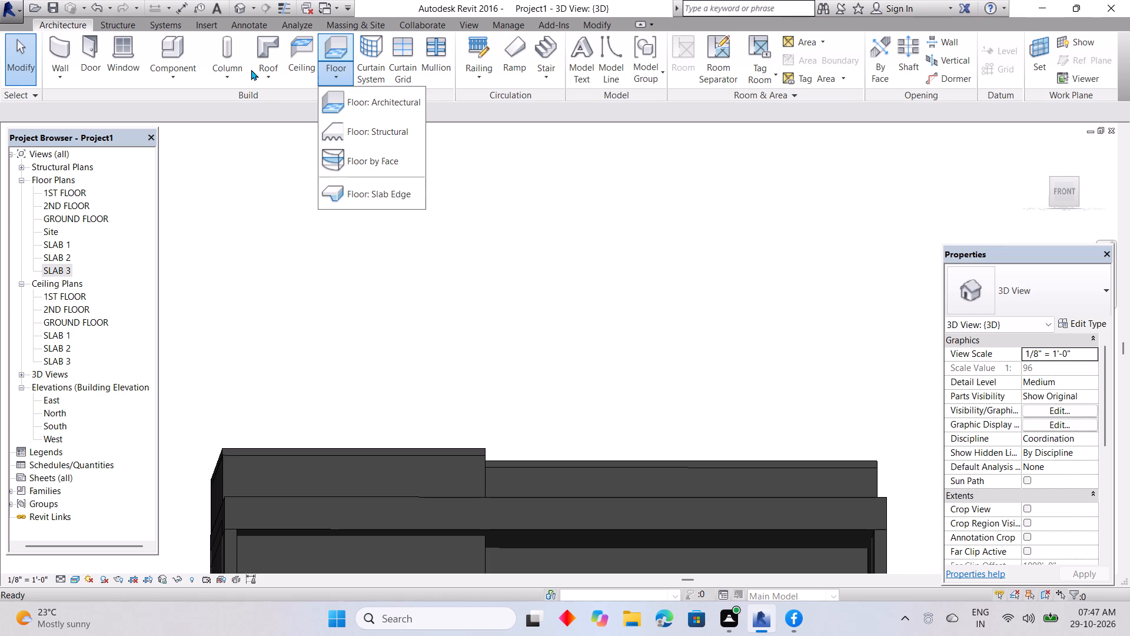
left_click(268, 71)
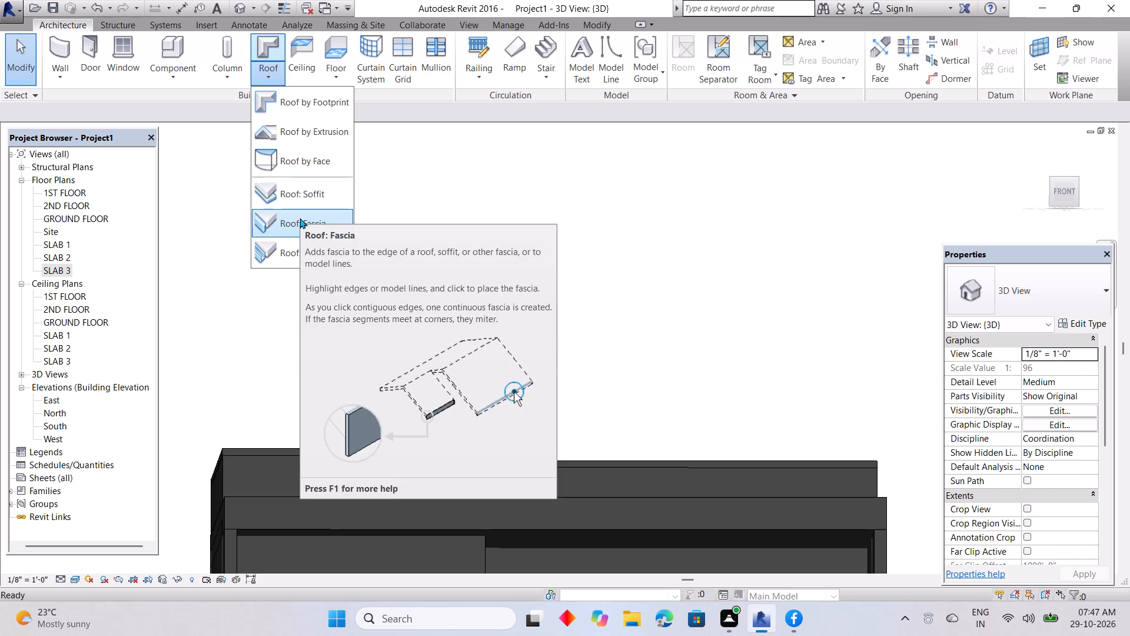
left_click(298, 249)
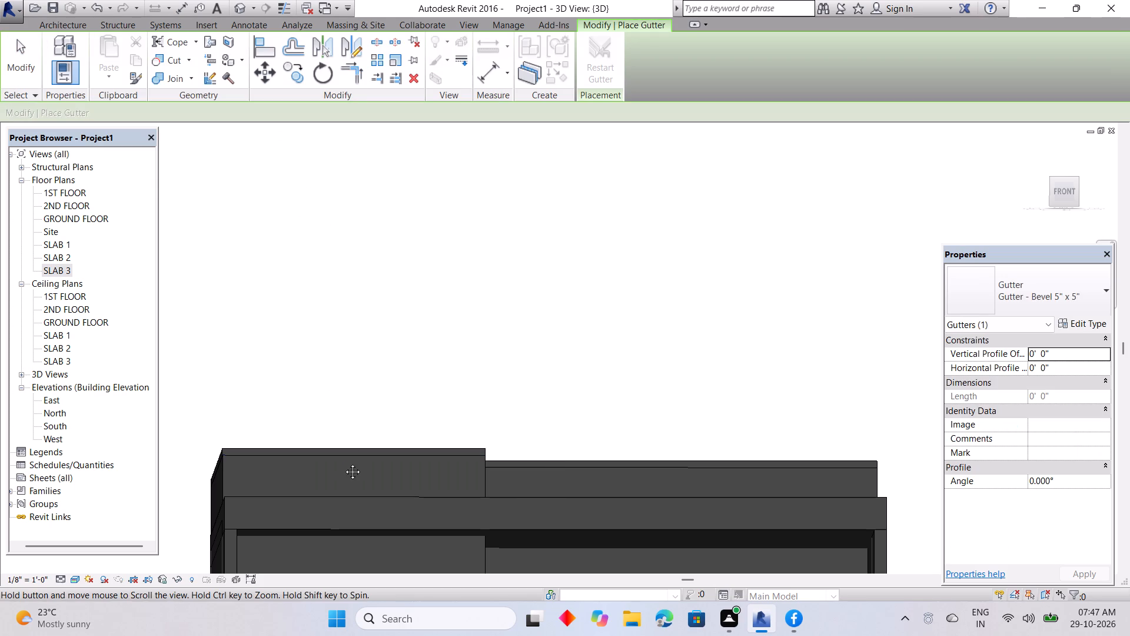
middle_click_drag(344, 463, 549, 476, "shift")
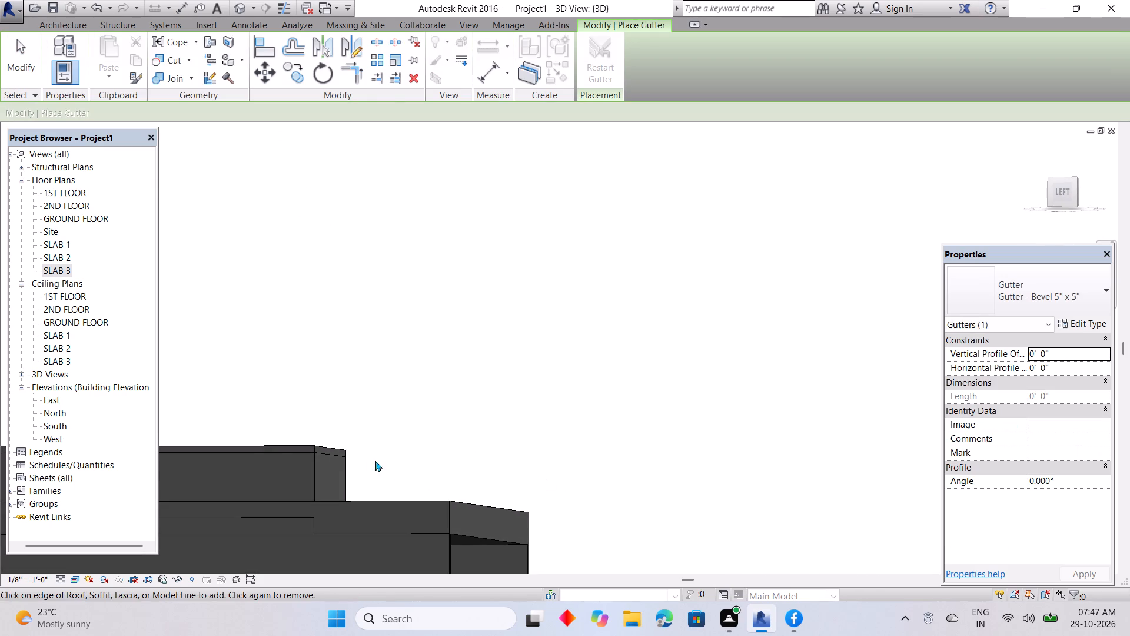
left_click(322, 457)
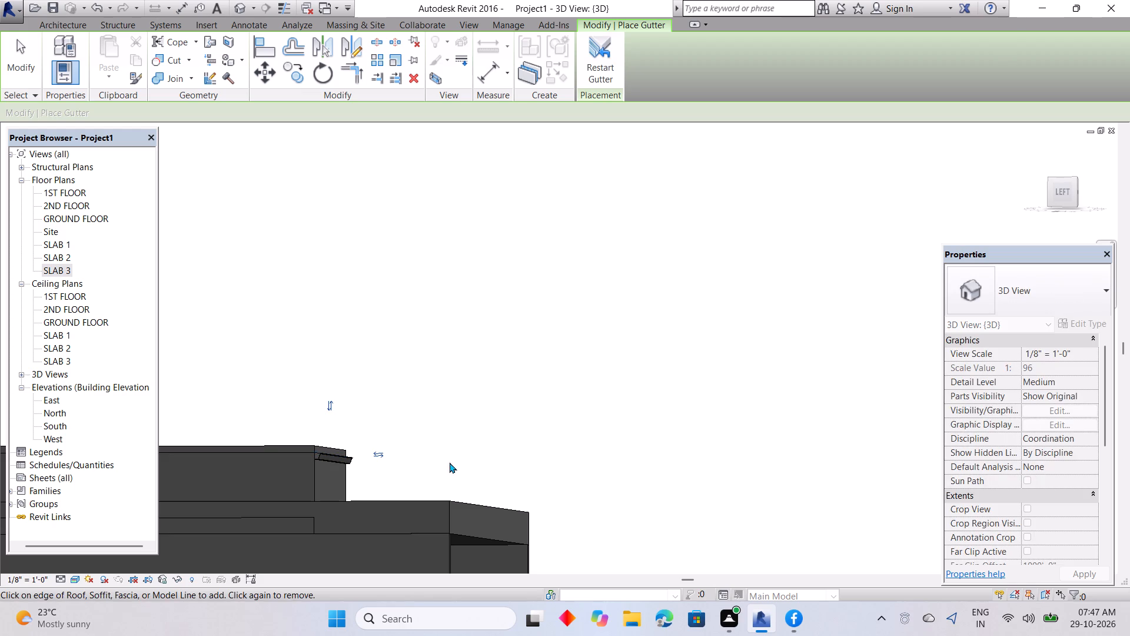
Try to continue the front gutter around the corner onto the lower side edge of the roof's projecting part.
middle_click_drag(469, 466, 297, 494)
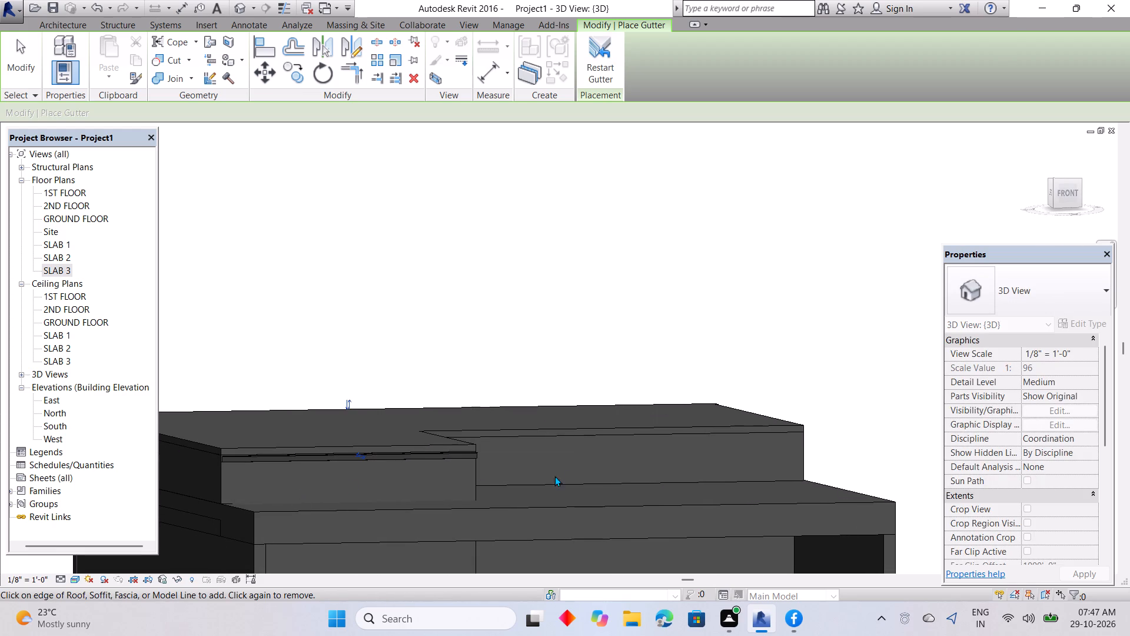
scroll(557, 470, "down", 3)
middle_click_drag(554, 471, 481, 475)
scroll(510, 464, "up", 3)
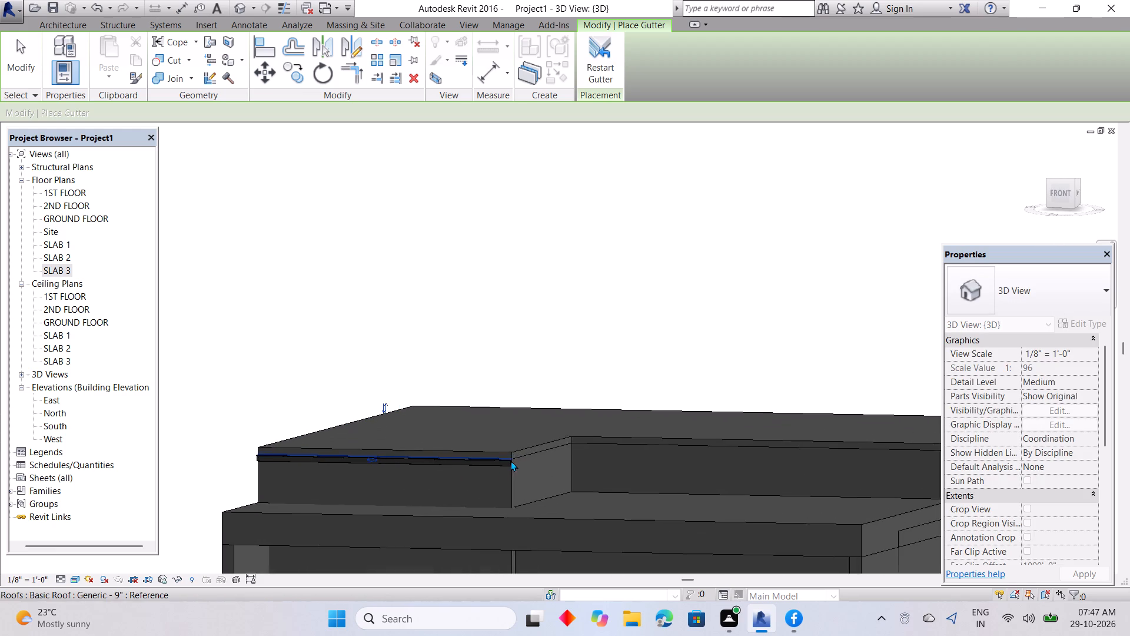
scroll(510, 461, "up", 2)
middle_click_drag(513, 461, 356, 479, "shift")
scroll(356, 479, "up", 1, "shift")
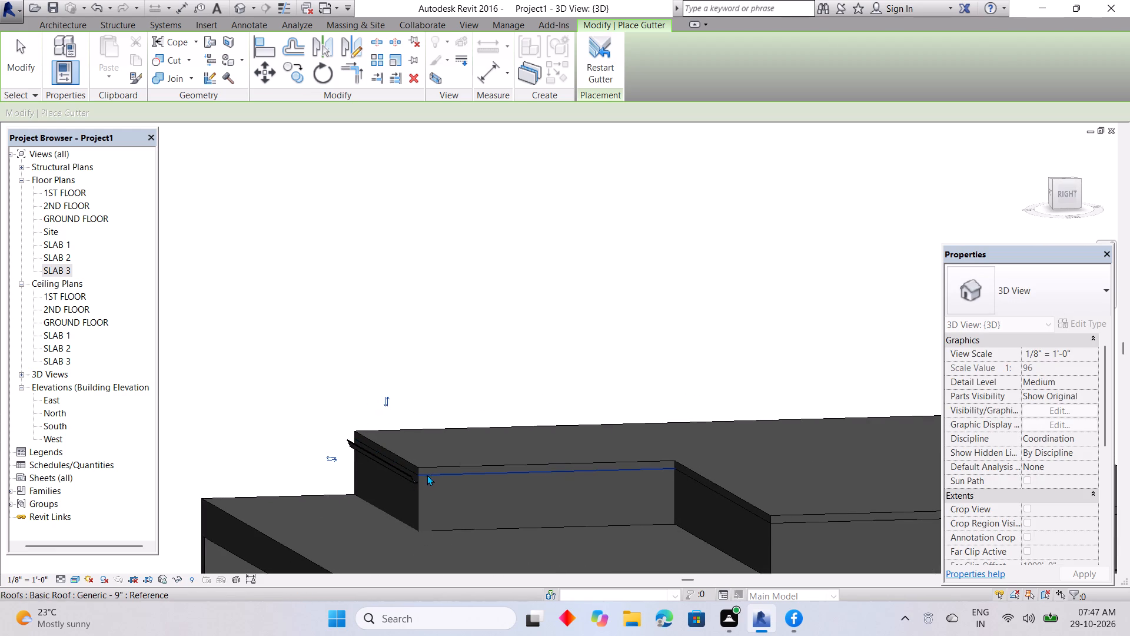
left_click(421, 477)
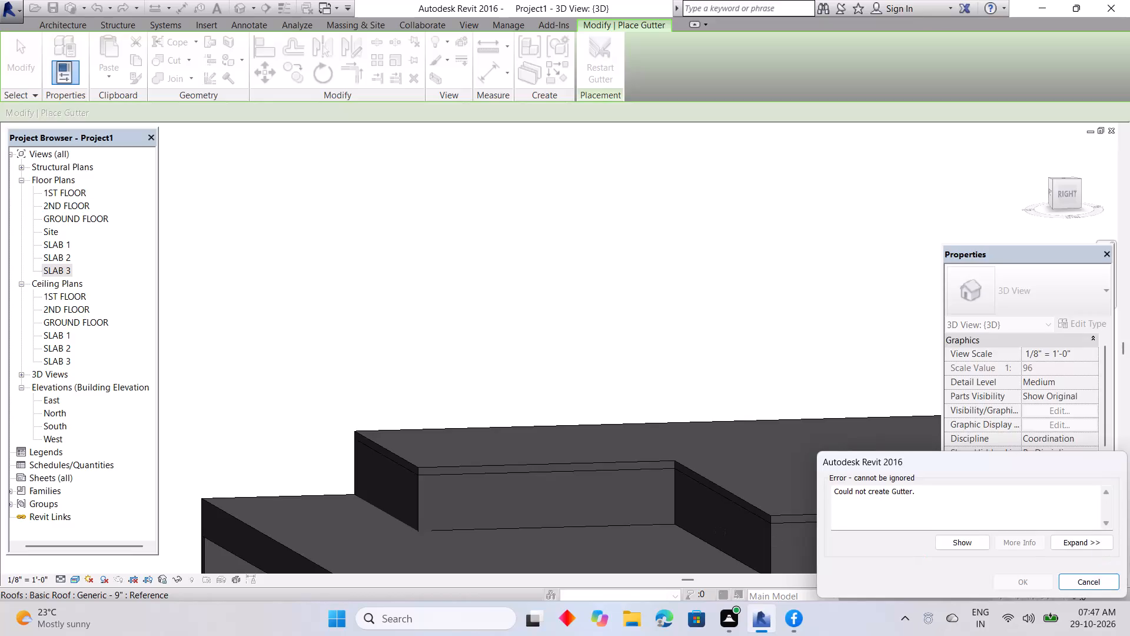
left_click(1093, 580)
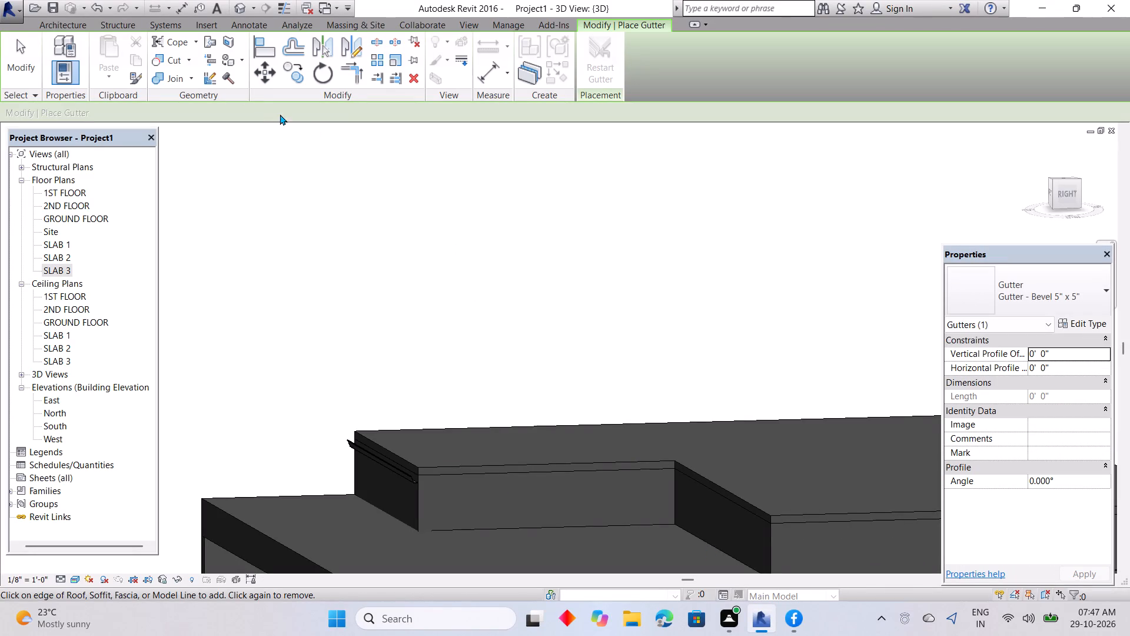
Place a separate Gutter - Bevel 5" x 5" along the lower side edge of the roof's projecting part, beside the recess.
left_click(78, 19)
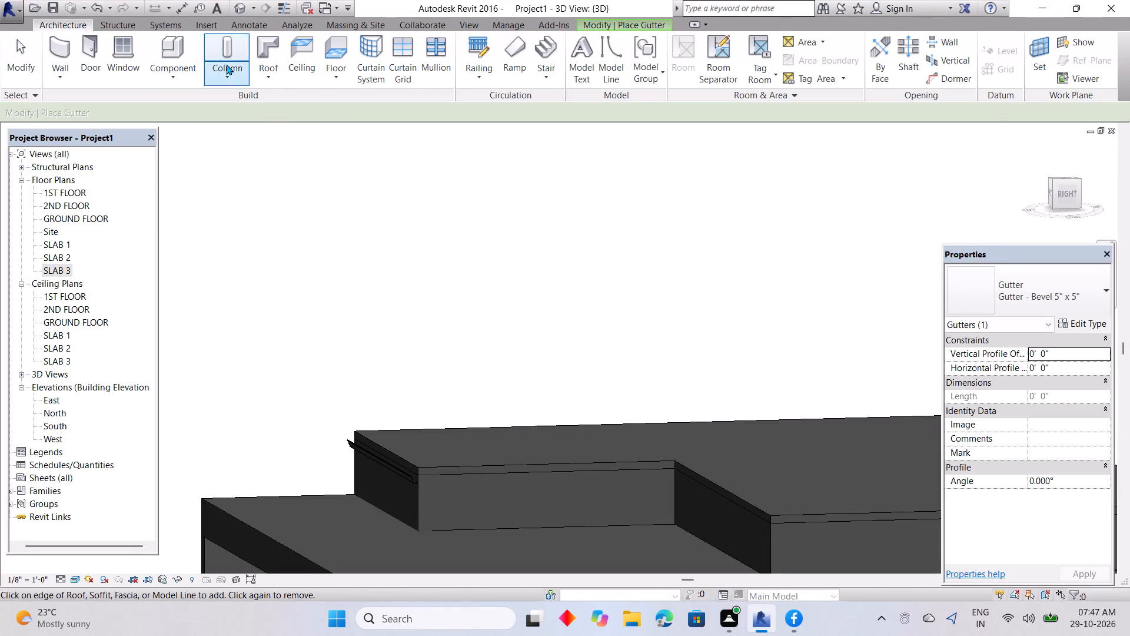
left_click(265, 77)
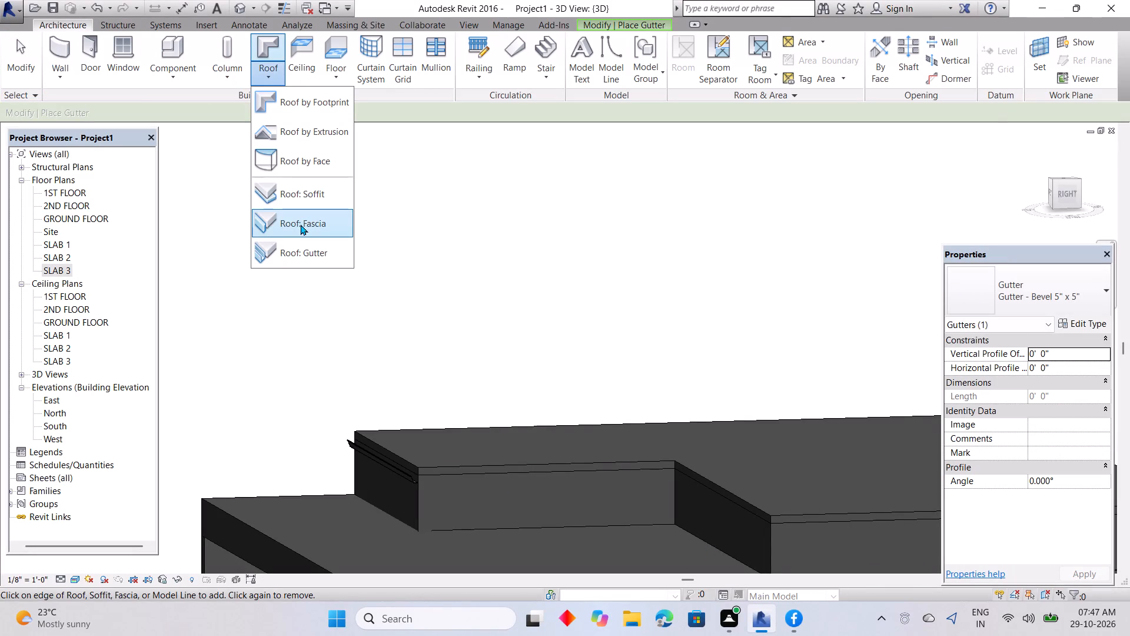
left_click(304, 246)
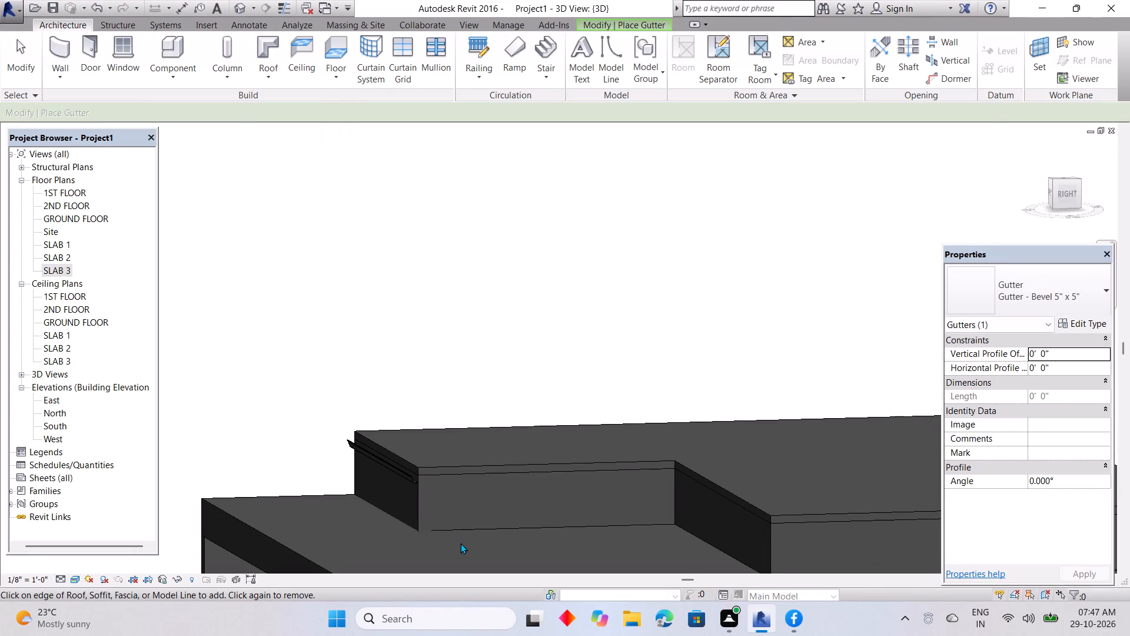
left_click(426, 473)
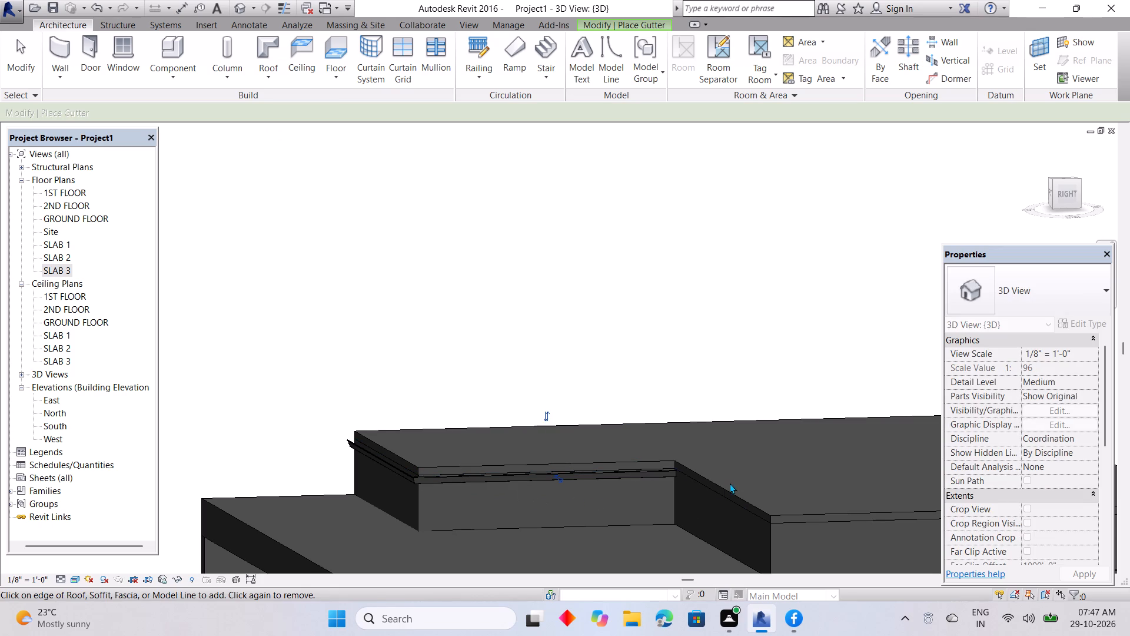
Extend the side gutter around the inner corner along the roof's recessed front edge, and finish placing gutters.
middle_click_drag(684, 508, 810, 490, "shift")
scroll(640, 478, "up", 5)
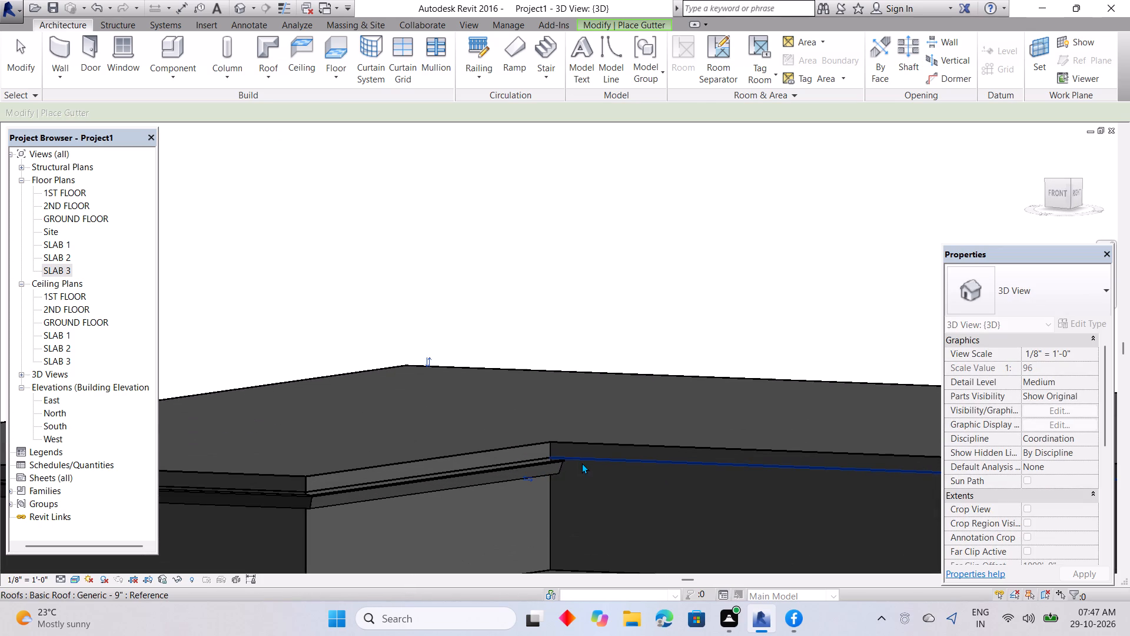
left_click(585, 459)
scroll(631, 472, "down", 7)
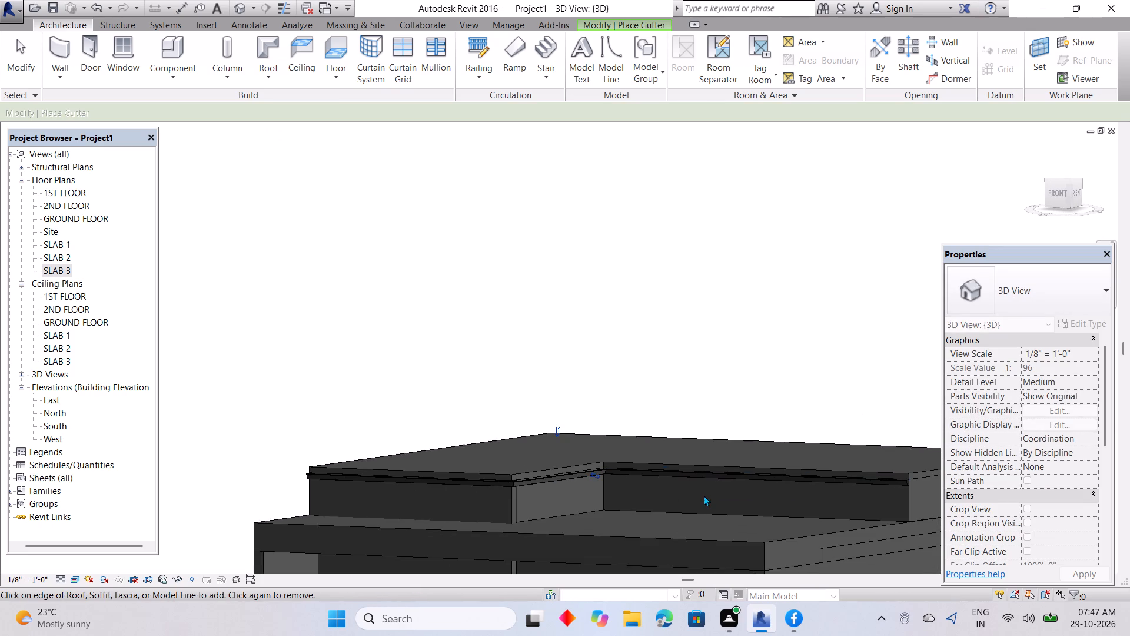
middle_click_drag(705, 495, 577, 491, "shift")
middle_click_drag(579, 483, 708, 493, "shift")
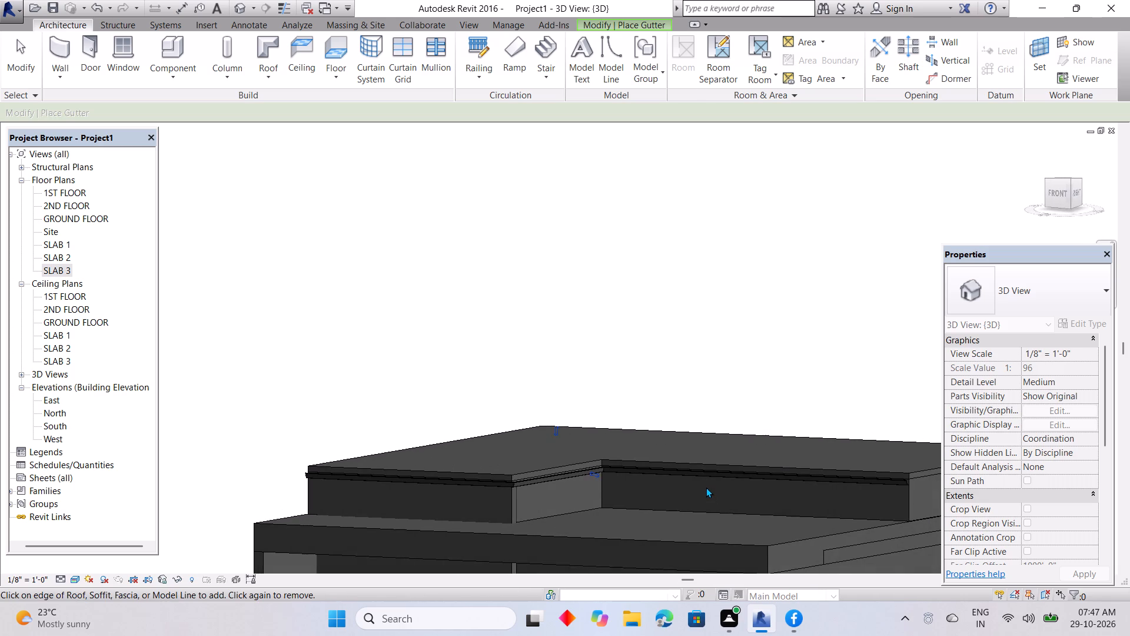
key("Escape")
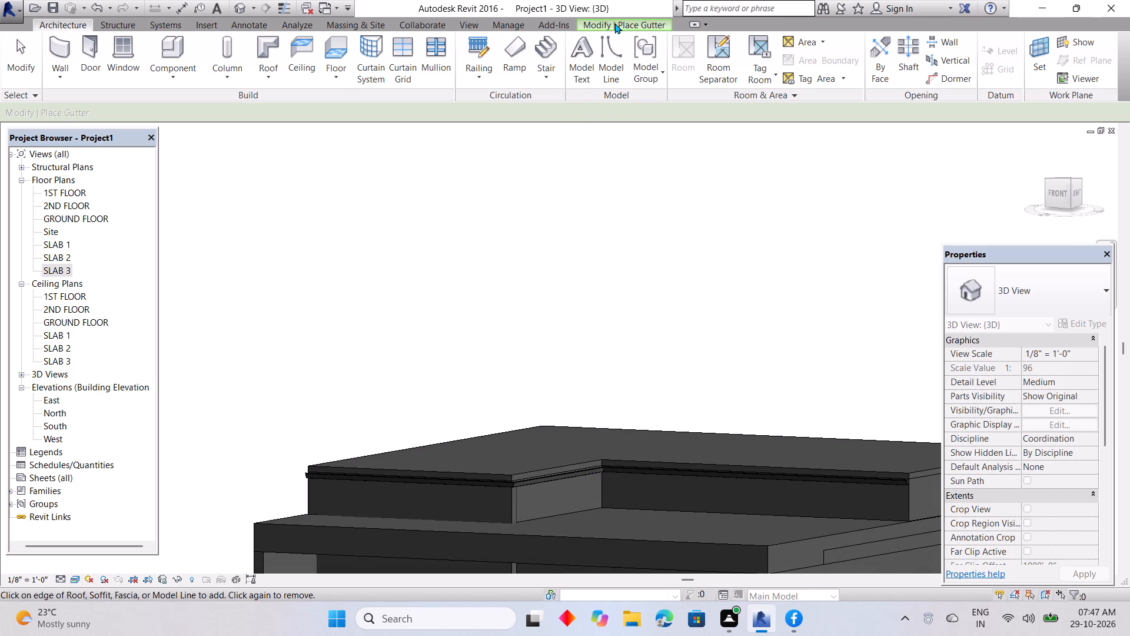
left_click(614, 23)
key("Escape")
scroll(703, 265, "down", 7)
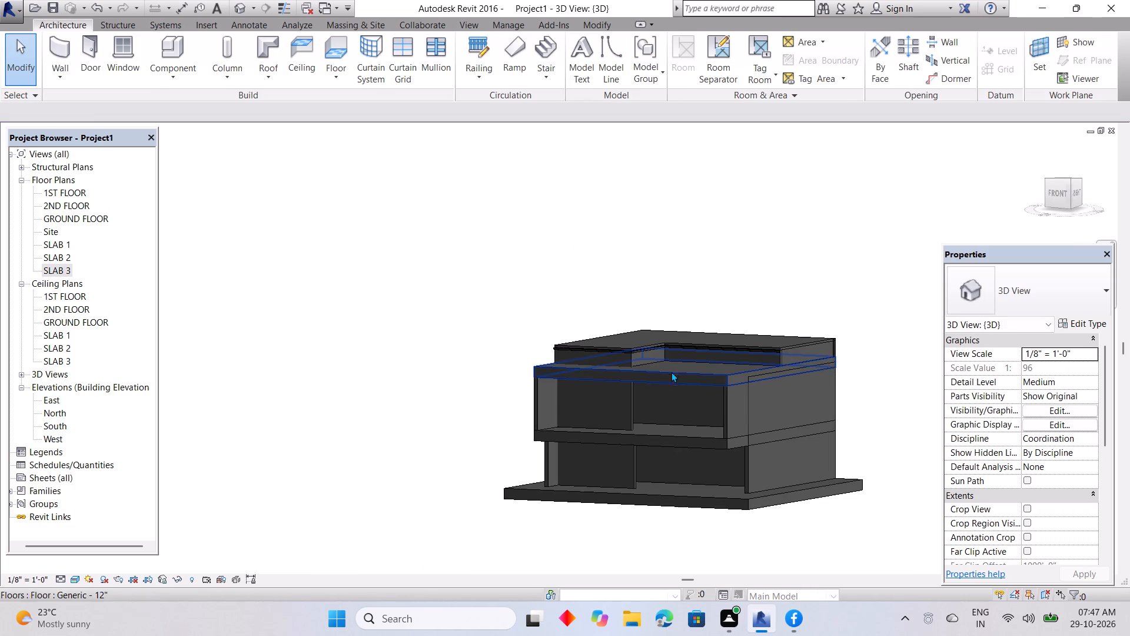
Examine the roof, gutters and storeys of the building from the front and both sides.
middle_click_drag(627, 406, 648, 403, "shift")
scroll(645, 397, "up", 3)
middle_click_drag(658, 405, 708, 405, "shift")
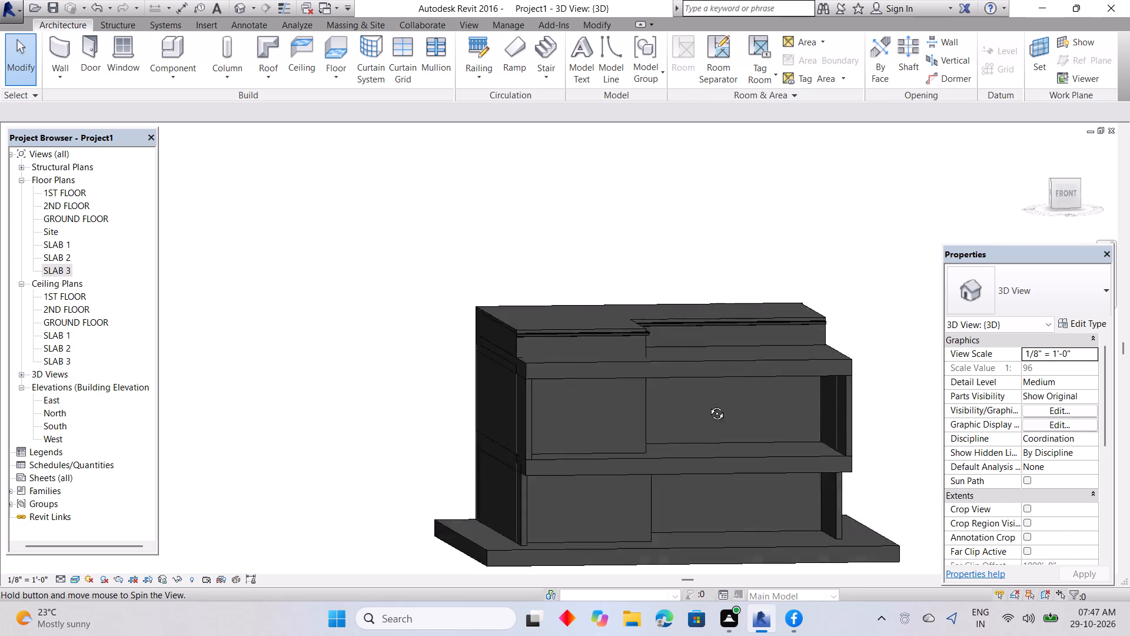
middle_click_drag(708, 405, 671, 405, "shift")
scroll(670, 399, "down", 3)
middle_click_drag(671, 397, 851, 399, "shift")
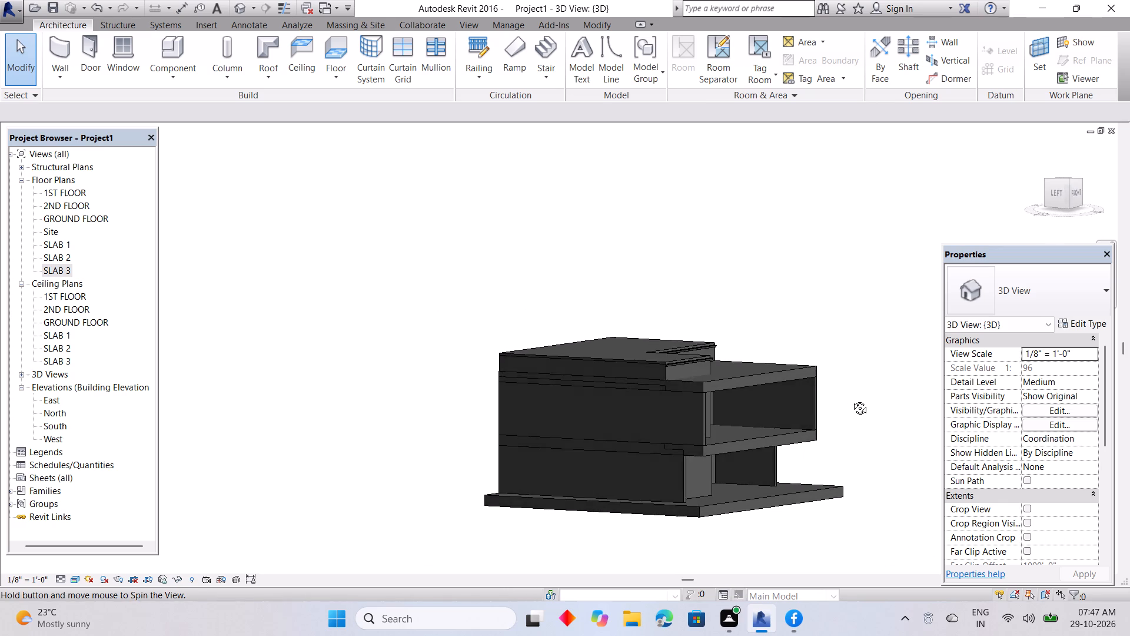
middle_click_drag(851, 399, 674, 423, "shift")
scroll(673, 420, "down", 3)
middle_click_drag(685, 426, 701, 320, "shift")
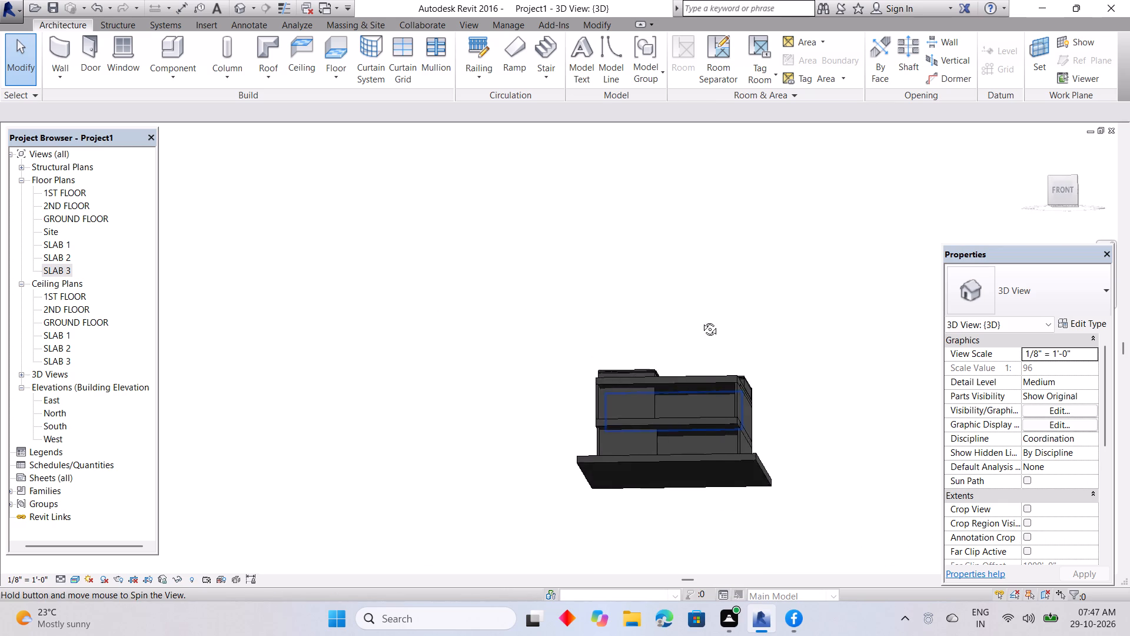
middle_click_drag(701, 320, 699, 383, "shift")
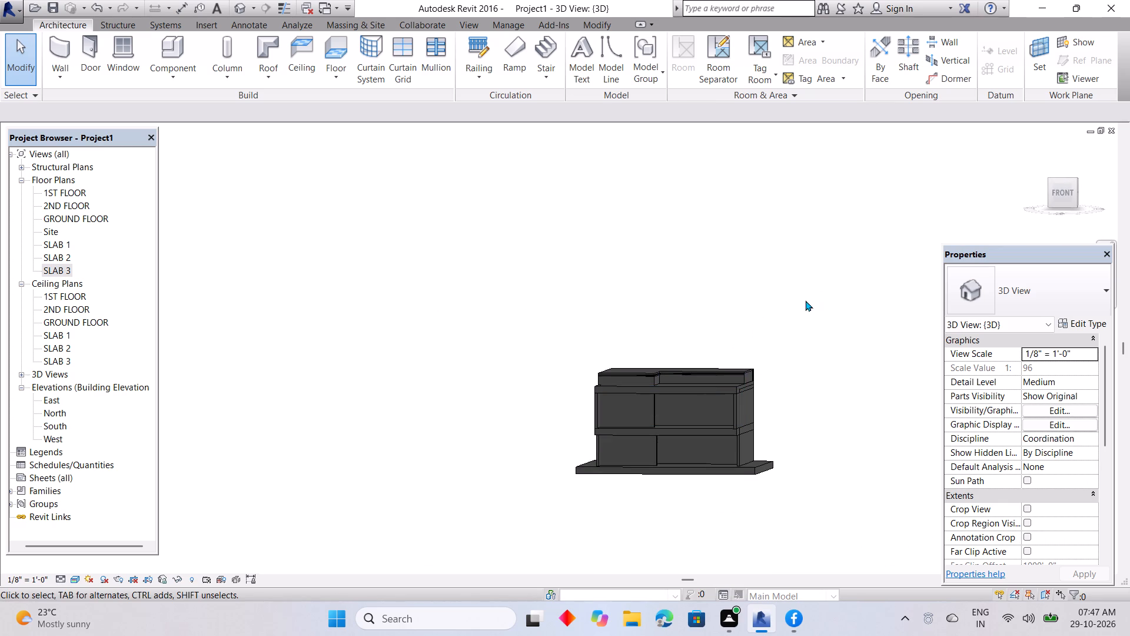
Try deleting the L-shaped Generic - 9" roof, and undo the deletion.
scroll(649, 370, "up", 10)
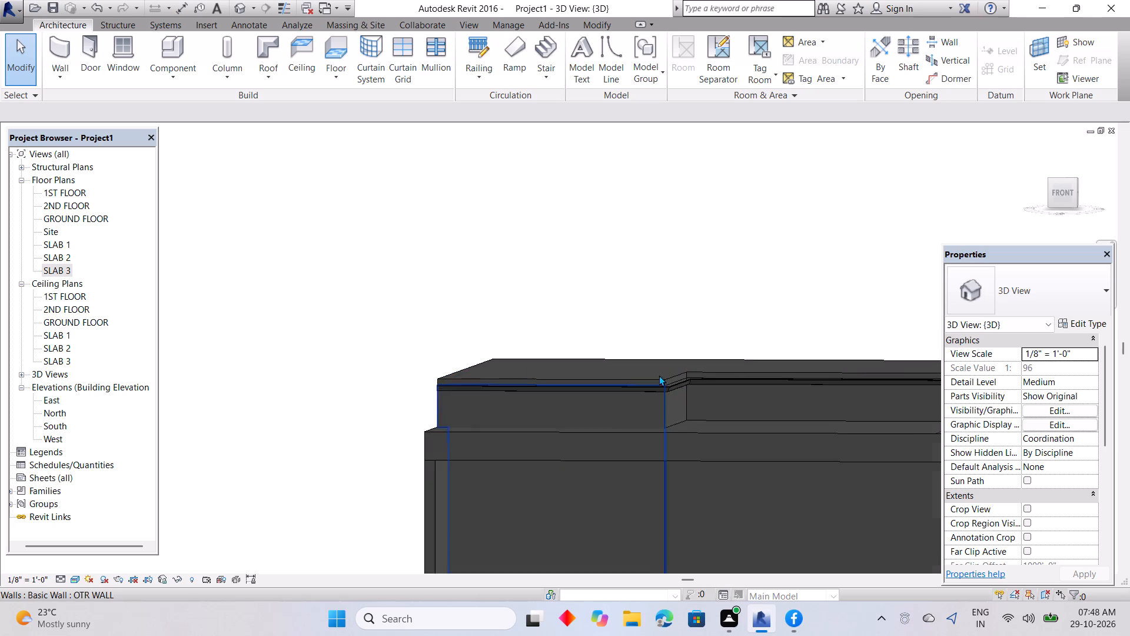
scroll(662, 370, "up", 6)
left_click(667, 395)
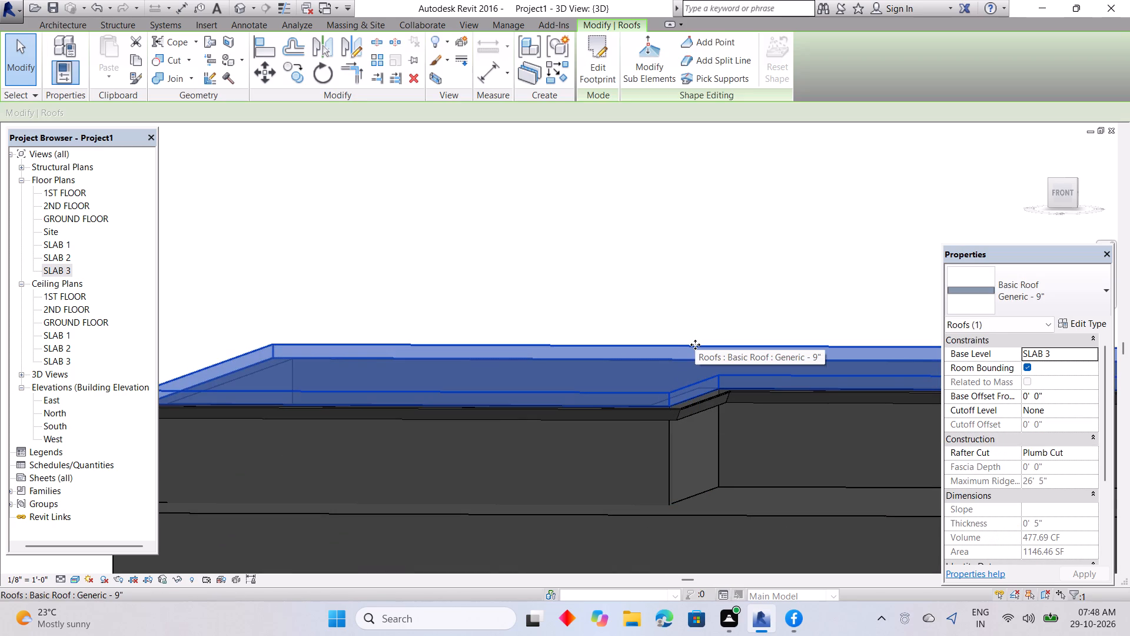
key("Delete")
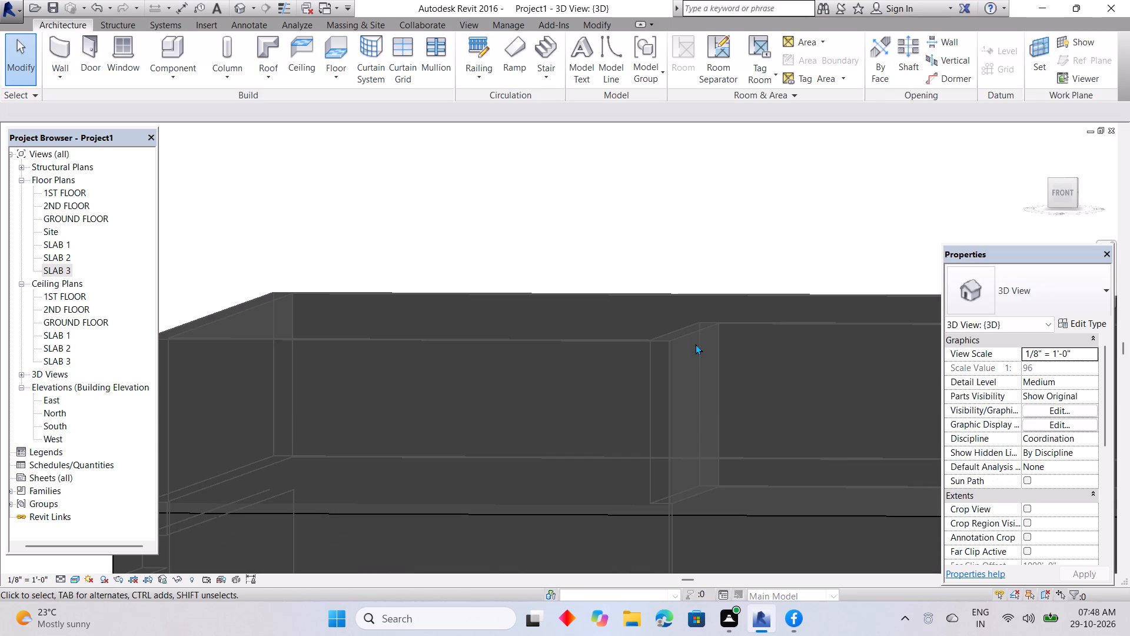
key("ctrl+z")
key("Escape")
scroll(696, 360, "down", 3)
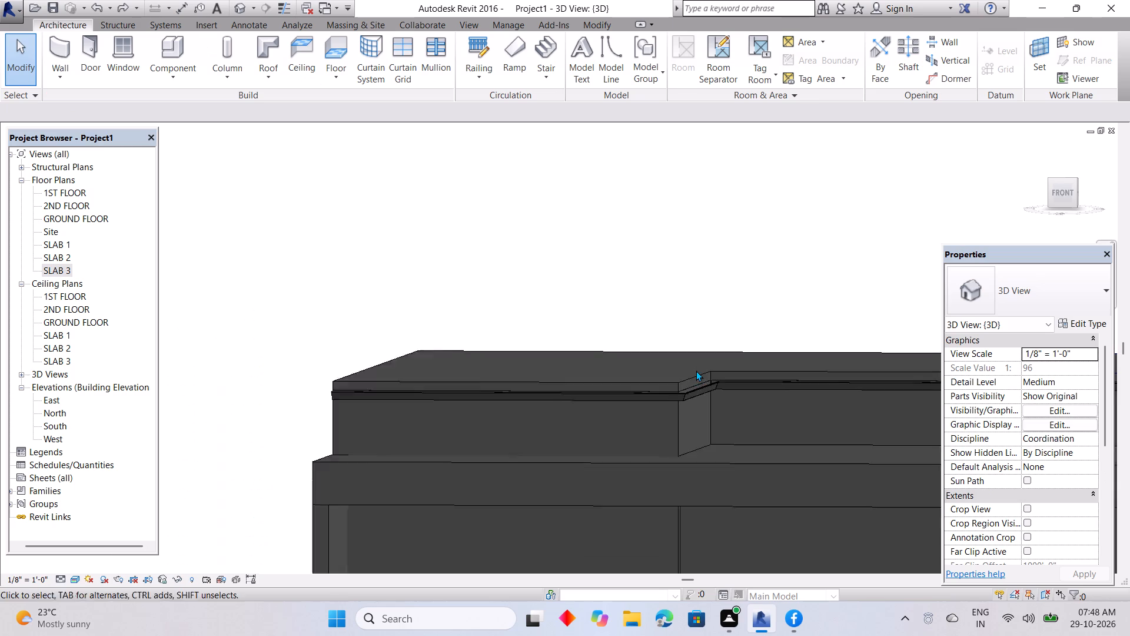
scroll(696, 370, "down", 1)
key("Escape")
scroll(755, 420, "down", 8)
Examine the front facade's walls and slabs in relation to the roof from several angles.
middle_click_drag(774, 470, 621, 350)
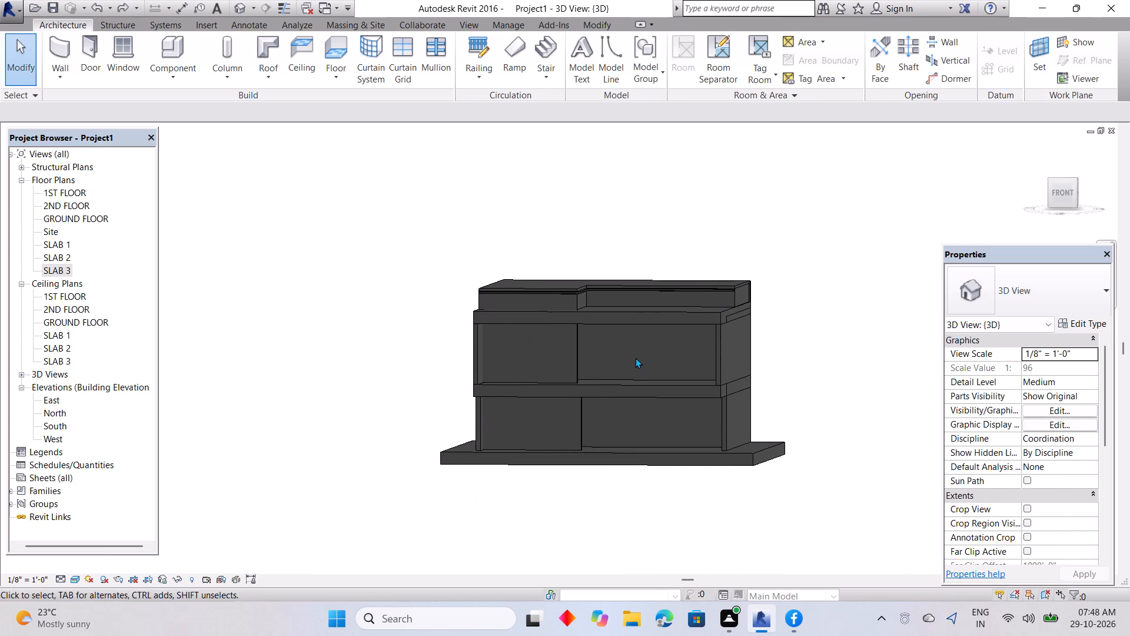
middle_click_drag(655, 381, 595, 385, "shift")
middle_click_drag(593, 384, 705, 381, "shift")
middle_click_drag(681, 392, 681, 406, "shift")
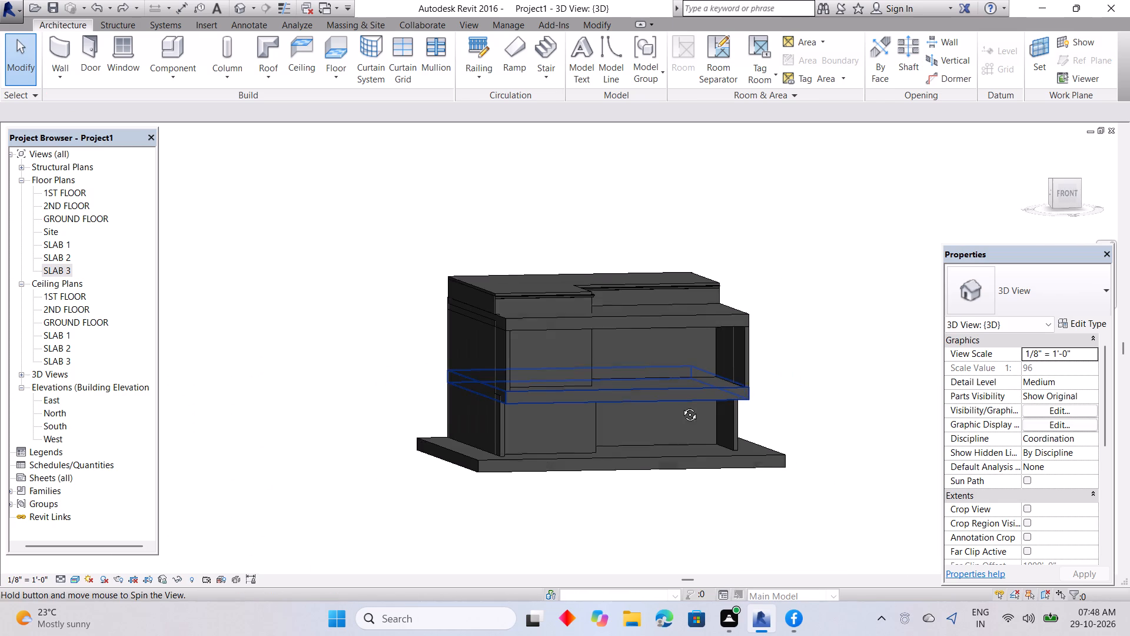
middle_click_drag(681, 406, 679, 406, "shift")
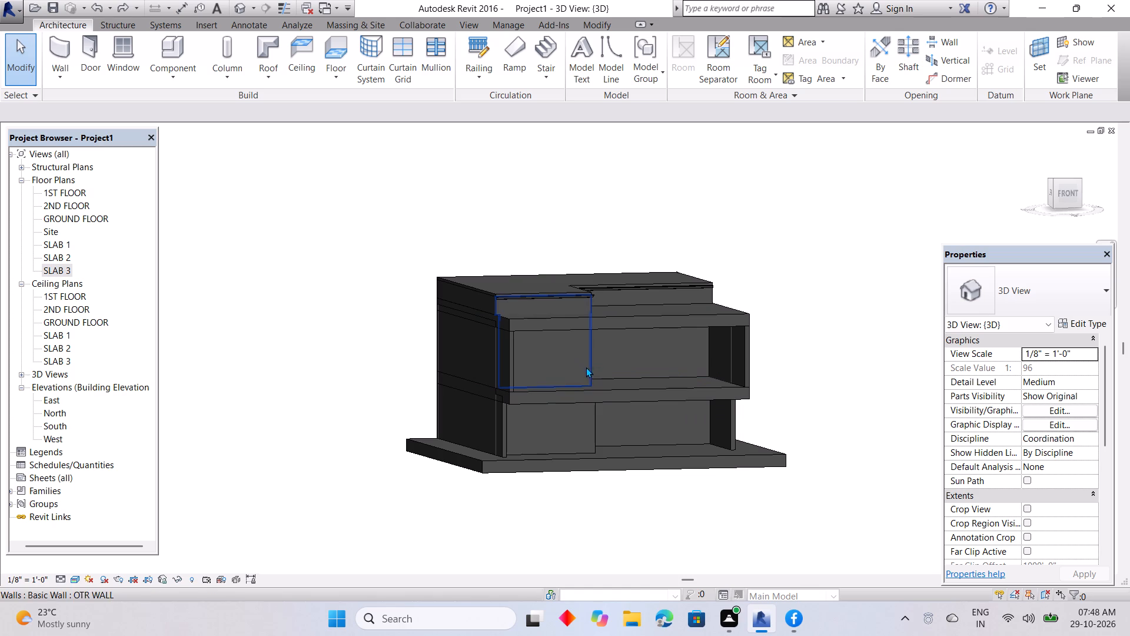
middle_click_drag(633, 382, 524, 399, "shift")
middle_click_drag(527, 392, 574, 396, "shift")
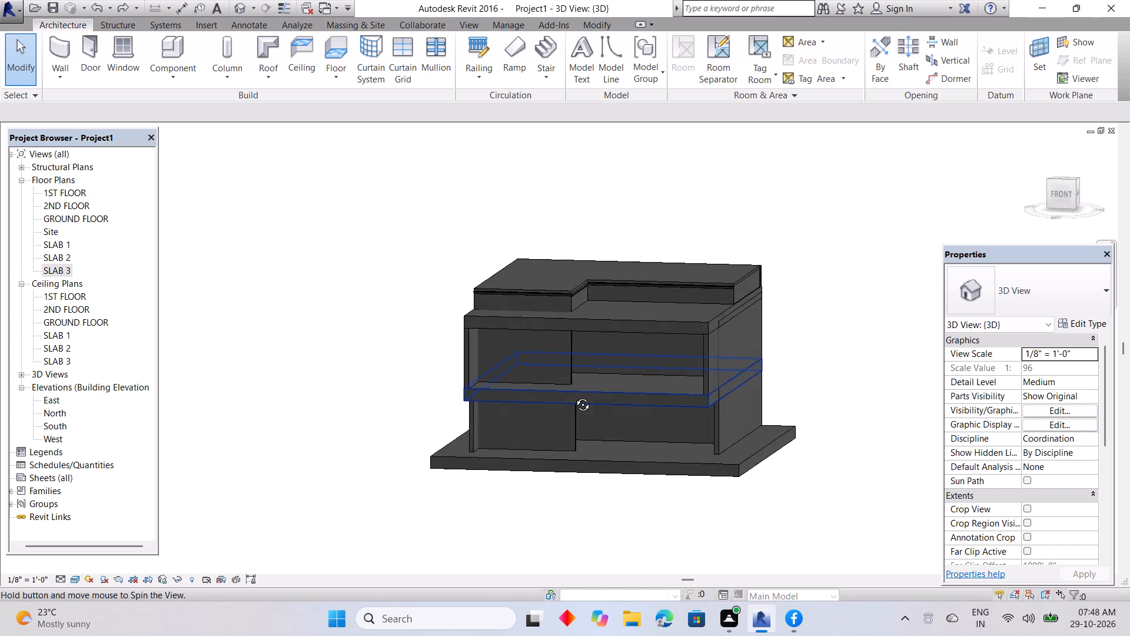
middle_click_drag(574, 396, 574, 396, "shift")
middle_click_drag(591, 385, 529, 409, "shift")
Nudge the projecting 1ST FLOOR front wall (OTR WALL) outward toward the front edge of its floor slab.
scroll(562, 383, "up", 1)
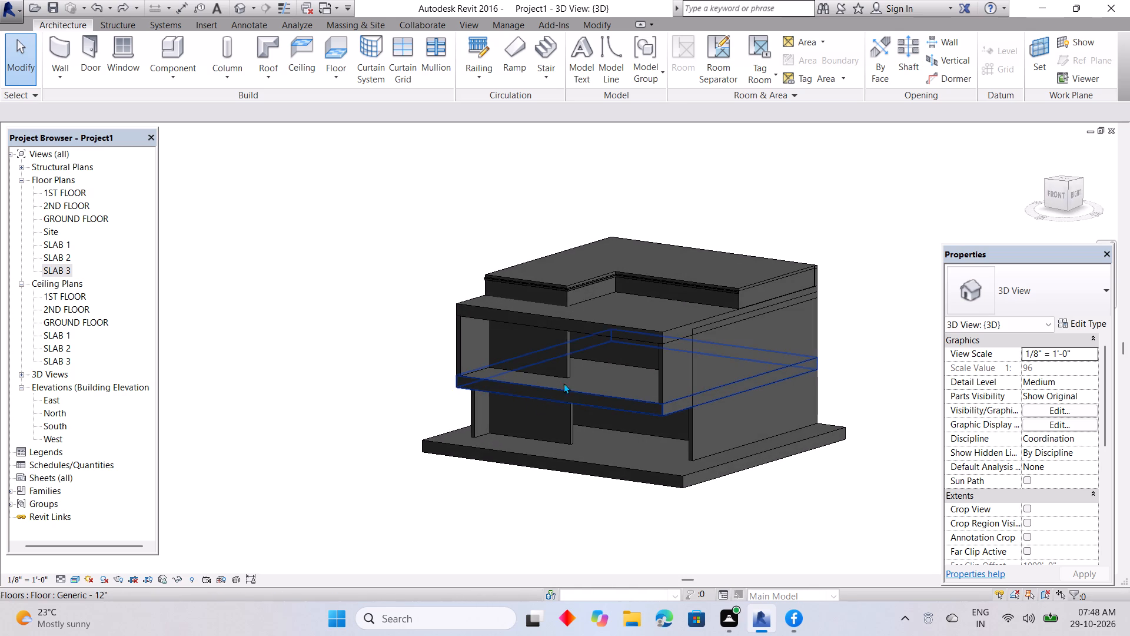
scroll(563, 383, "up", 3)
middle_click_drag(569, 377, 610, 378)
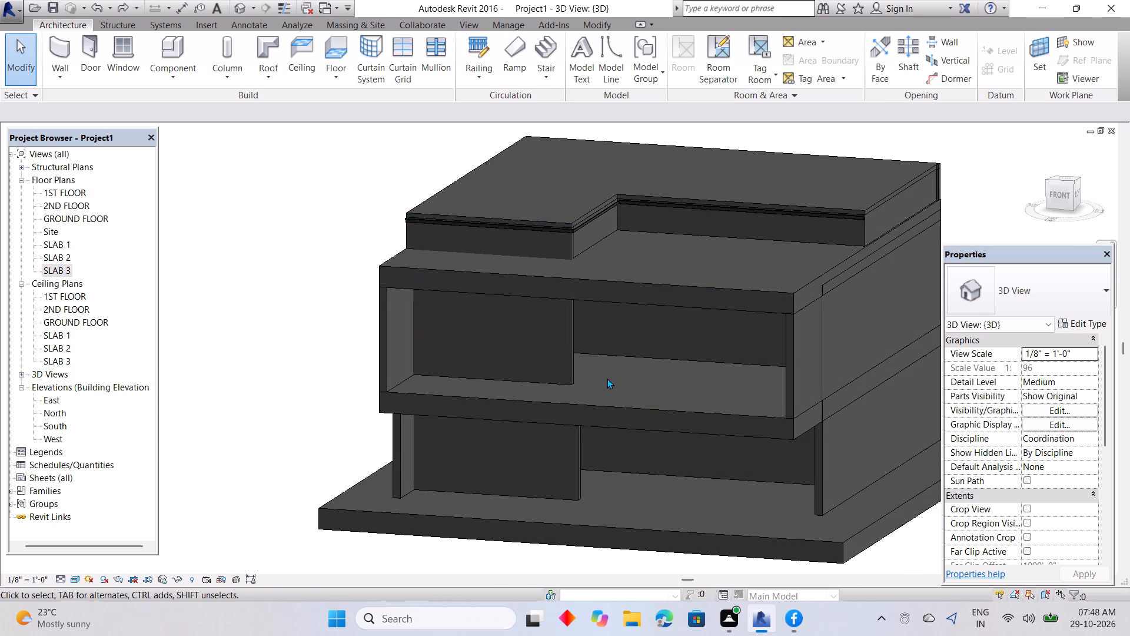
scroll(606, 377, "up", 2)
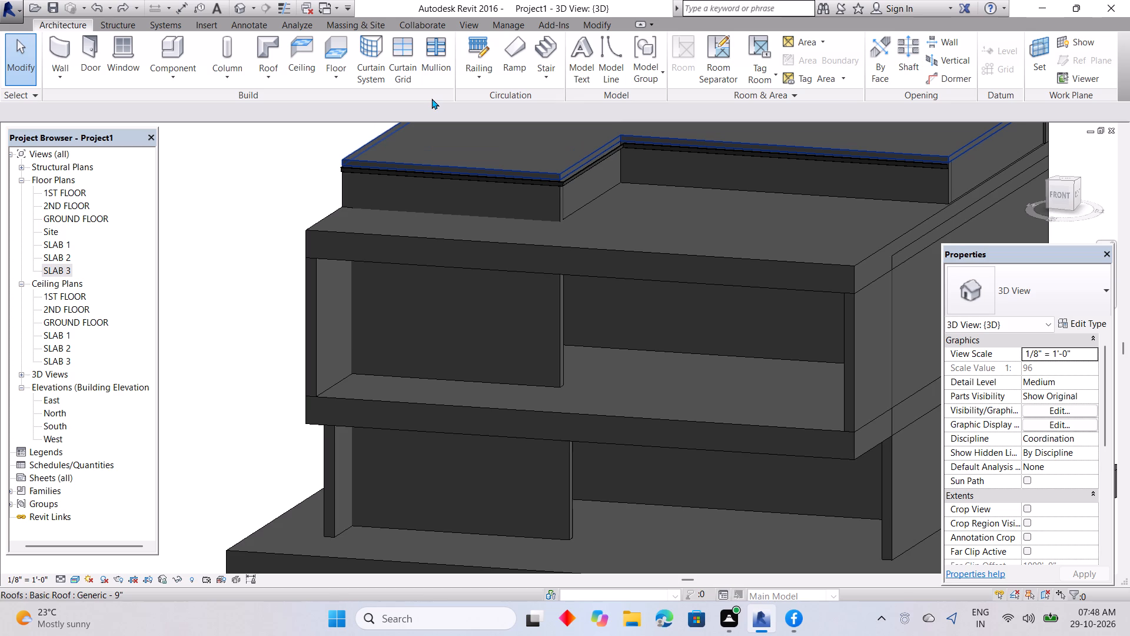
left_click(560, 337)
key("Down")
key("Down")
key("Down")
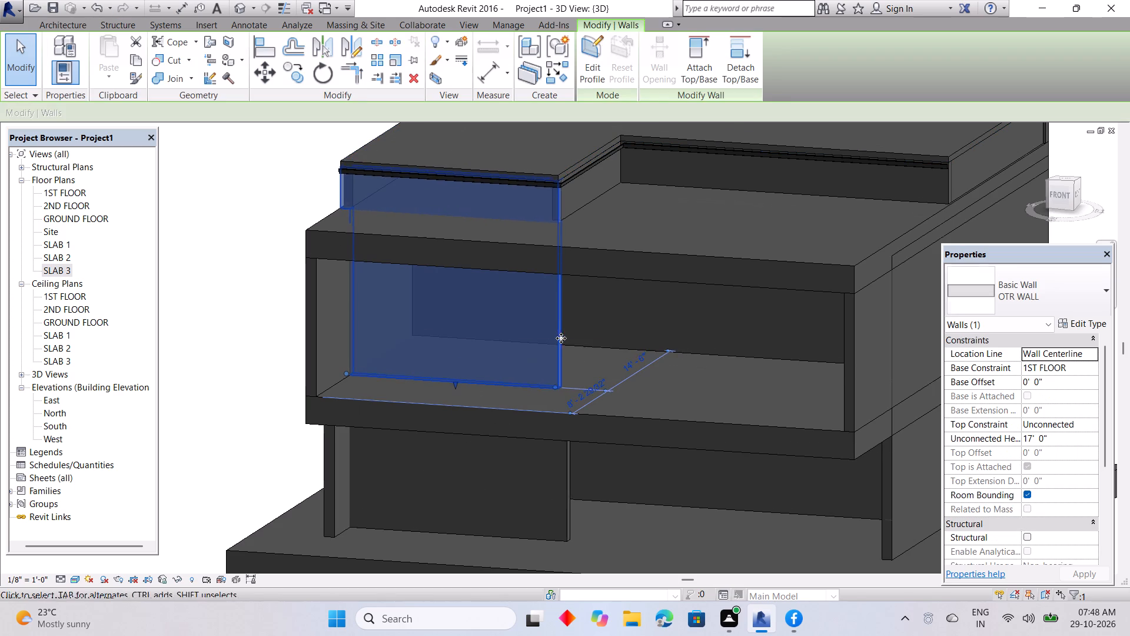
key("Down")
key("Down")
key("Down")
key("Down")
key("Down")
key("Down")
key("Down")
key("Down")
key("Down")
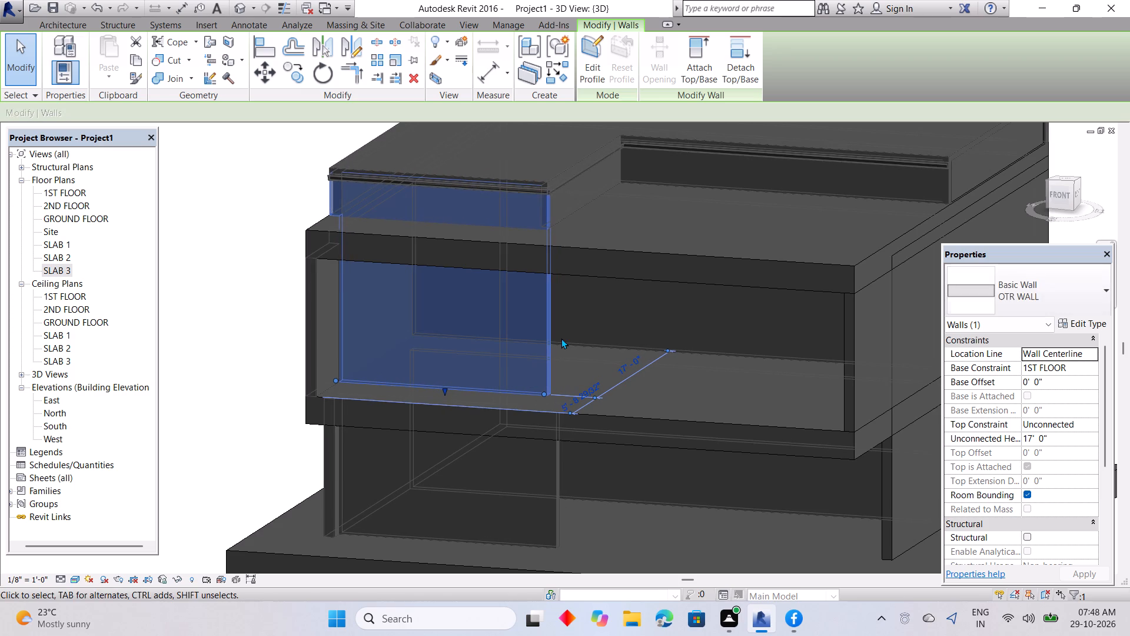
key("Down")
left_click(614, 345)
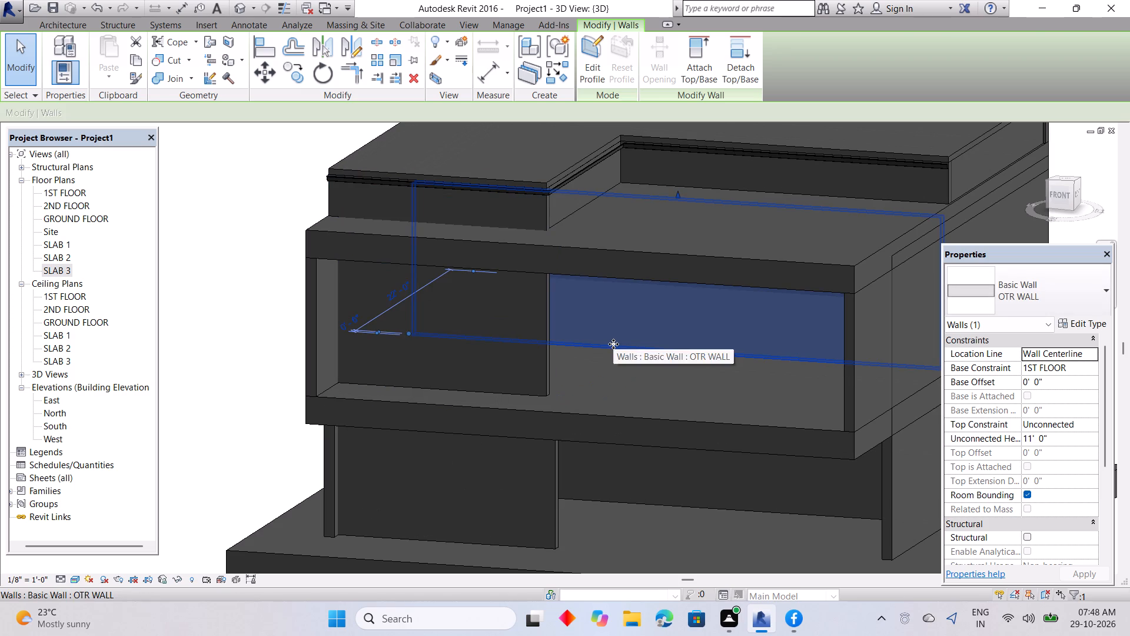
key("Escape")
Fine-tune the same projecting front wall by nudging it slightly outward, and back inward away from the slab's front edge.
middle_click_drag(609, 376, 613, 376, "shift")
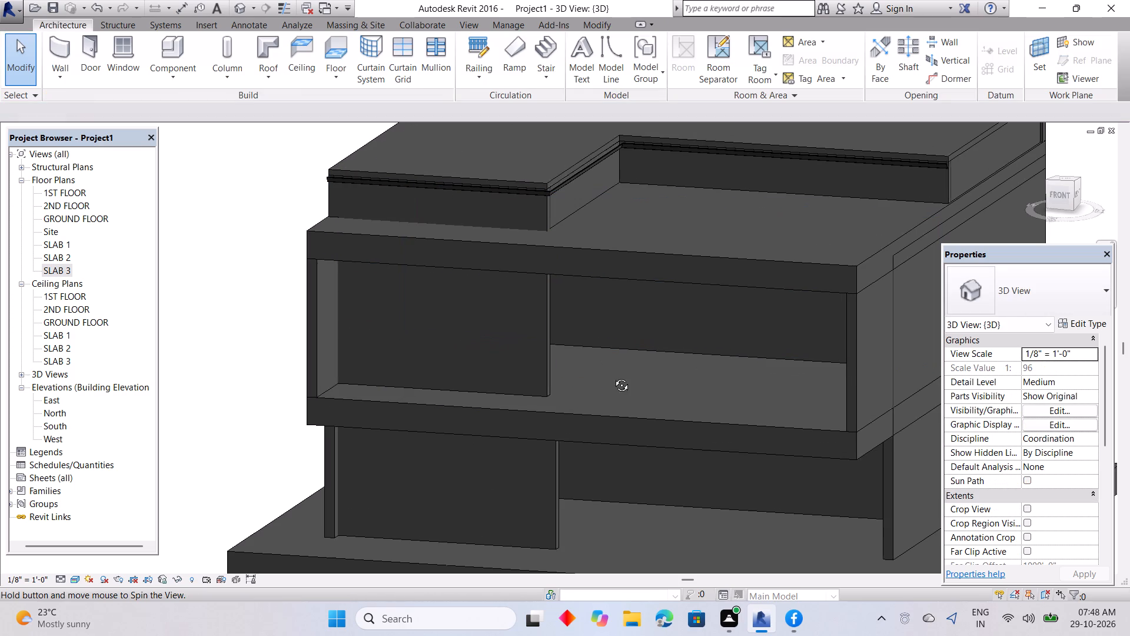
middle_click_drag(613, 376, 659, 369, "shift")
scroll(635, 363, "down", 3)
middle_click_drag(630, 367, 617, 369, "shift")
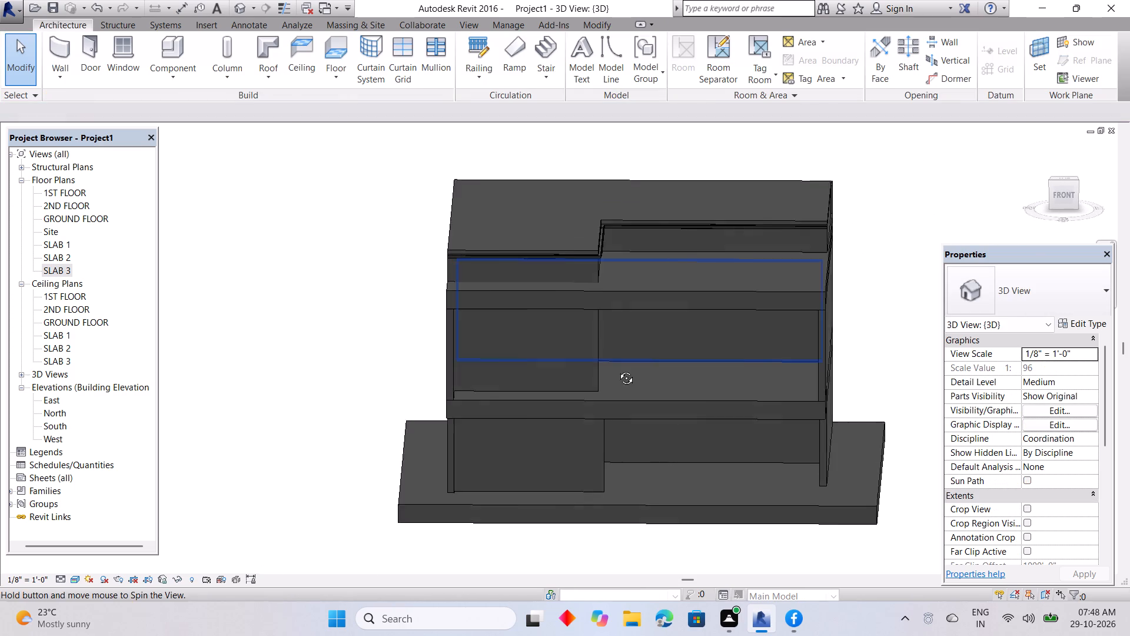
middle_click_drag(617, 369, 598, 371, "shift")
key("Escape")
middle_click_drag(613, 372, 608, 375)
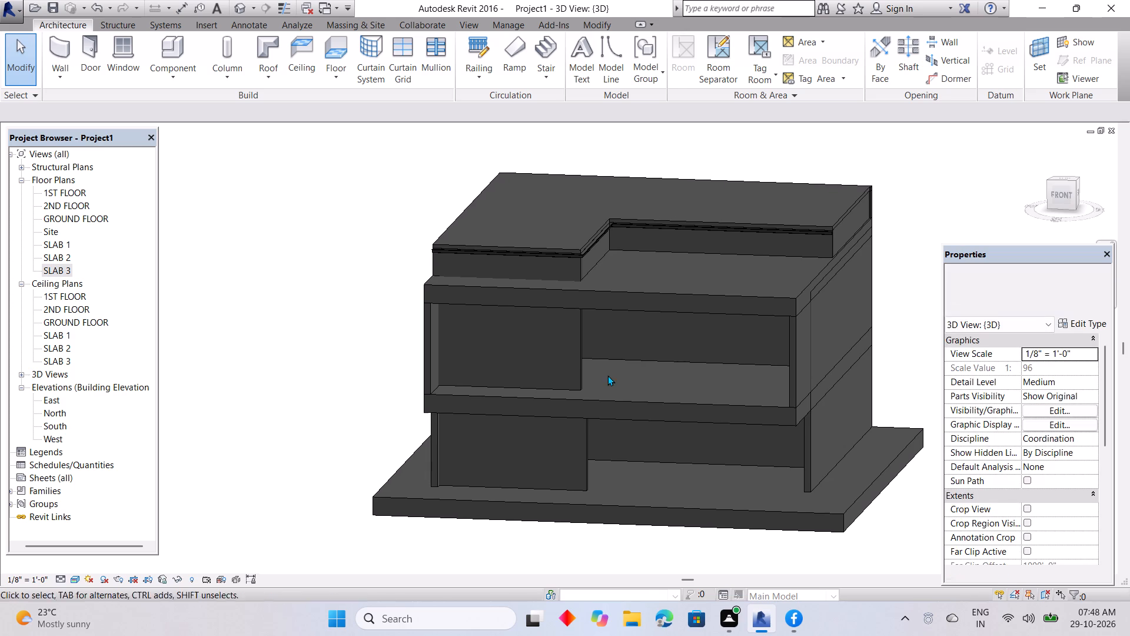
middle_click_drag(607, 375, 514, 401, "shift")
scroll(560, 366, "up", 5)
left_click(563, 363)
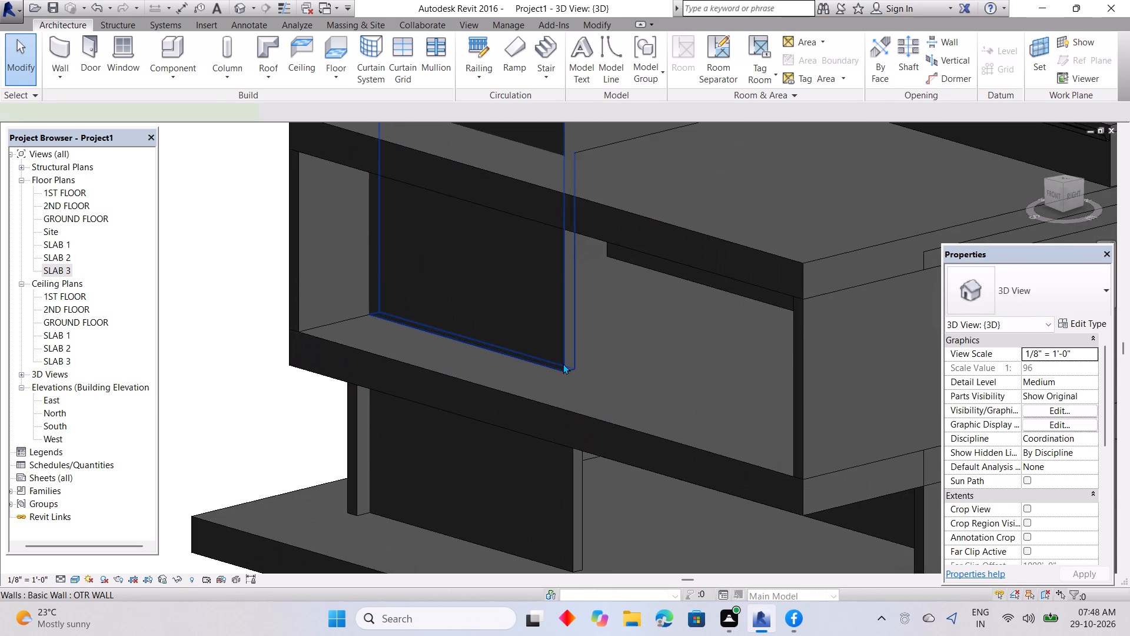
key("Left")
key("Left")
key("Left")
key("Left")
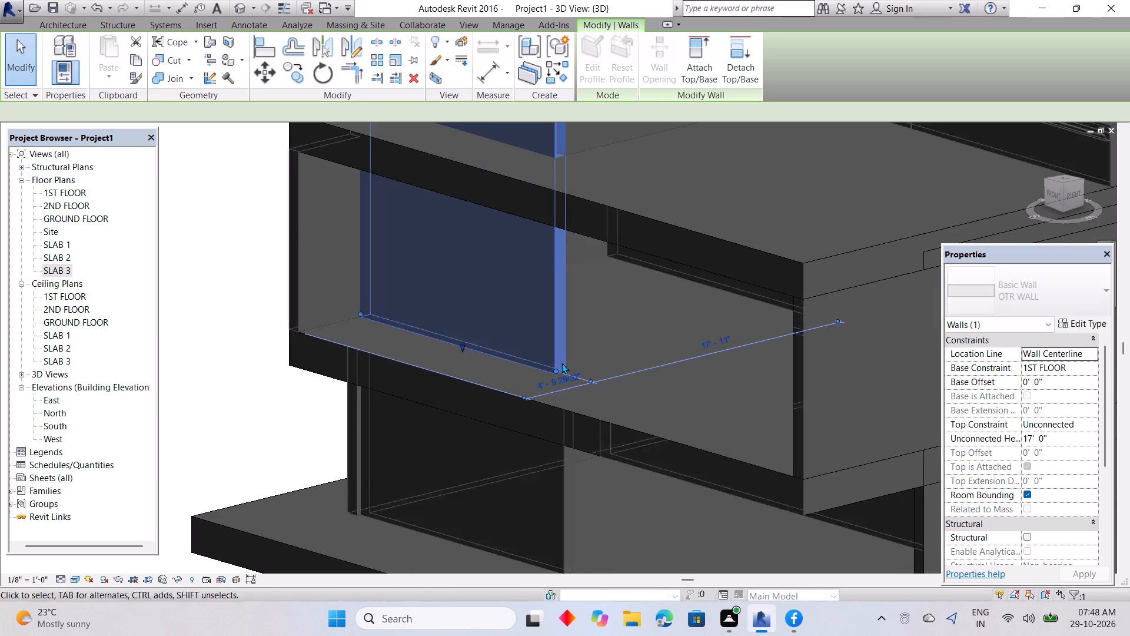
key("Left")
key("Right")
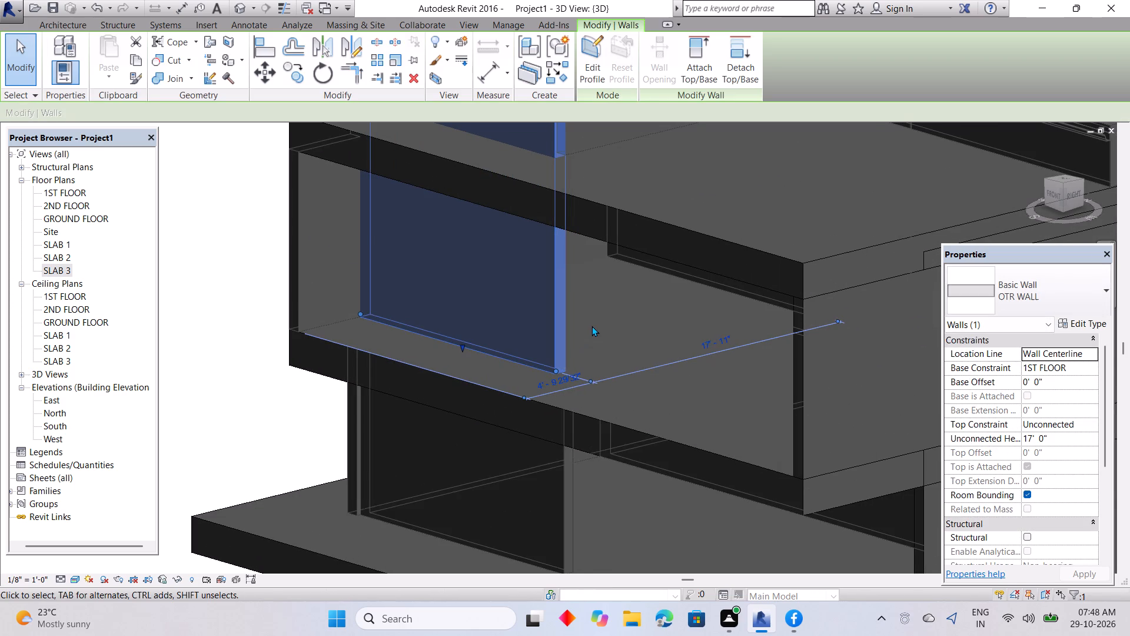
key("Right")
key("Right")
key("Right")
key("Right")
key("Right")
key("Right")
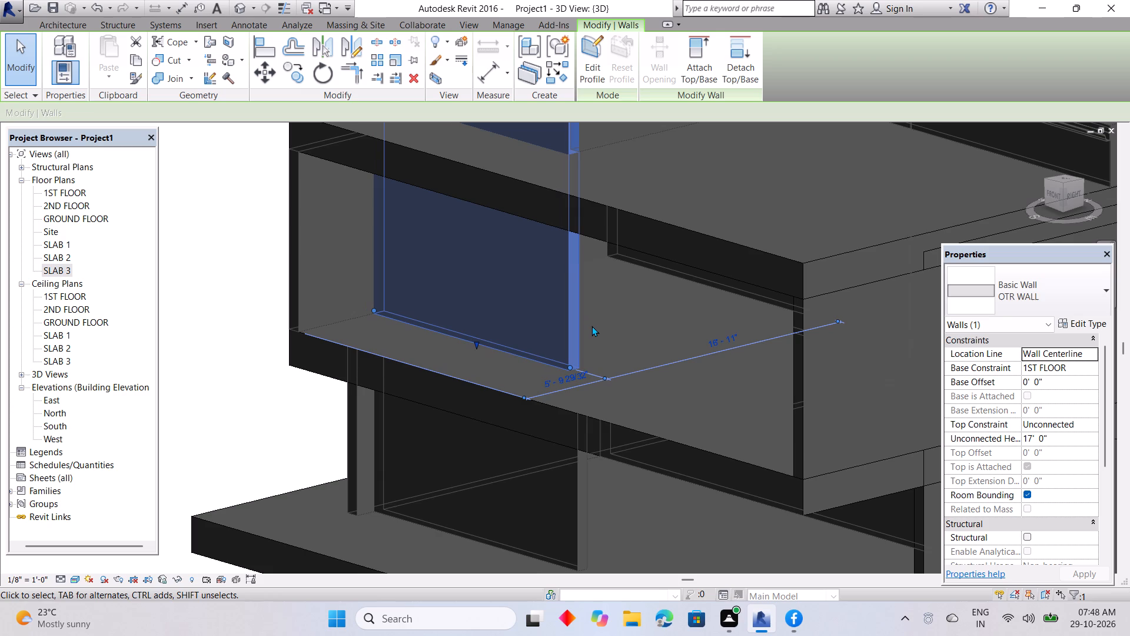
key("Right")
key("Right")
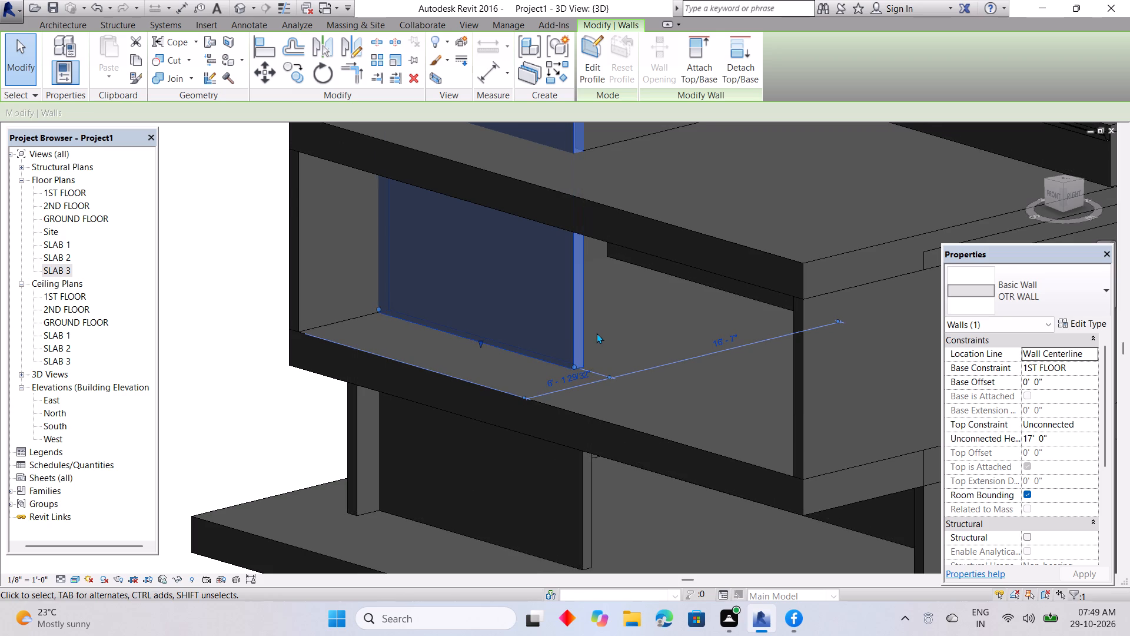
key("Left")
left_click(607, 335)
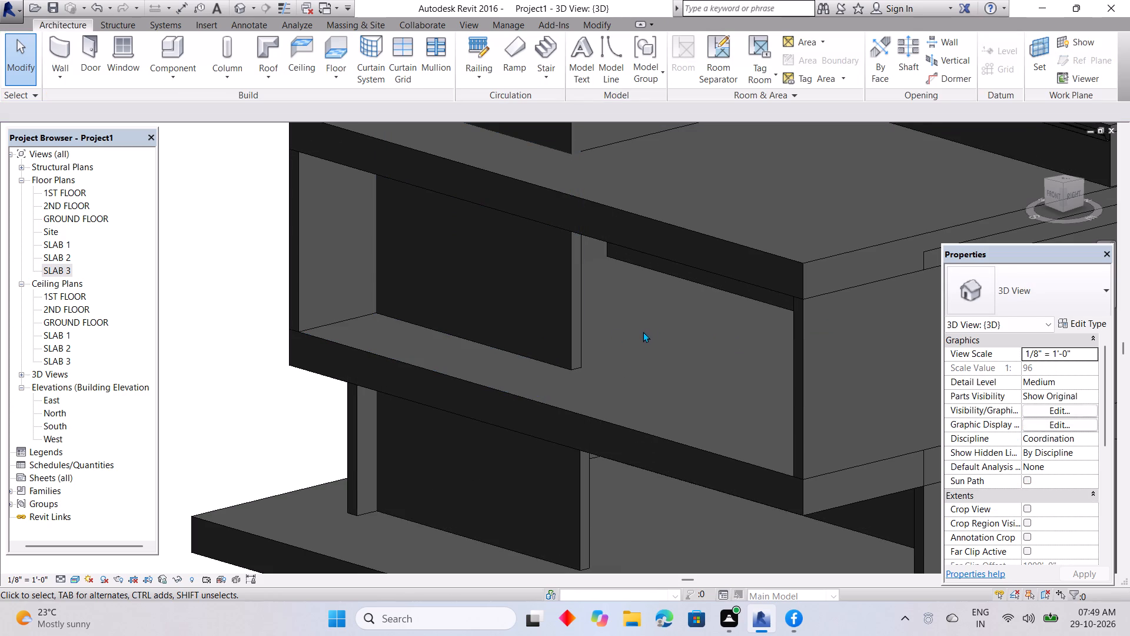
Examine the whole building front with the repositioned wall, from above and at eye level.
middle_click_drag(643, 340, 808, 336, "shift")
scroll(807, 336, "down", 4)
middle_click_drag(859, 380, 803, 386)
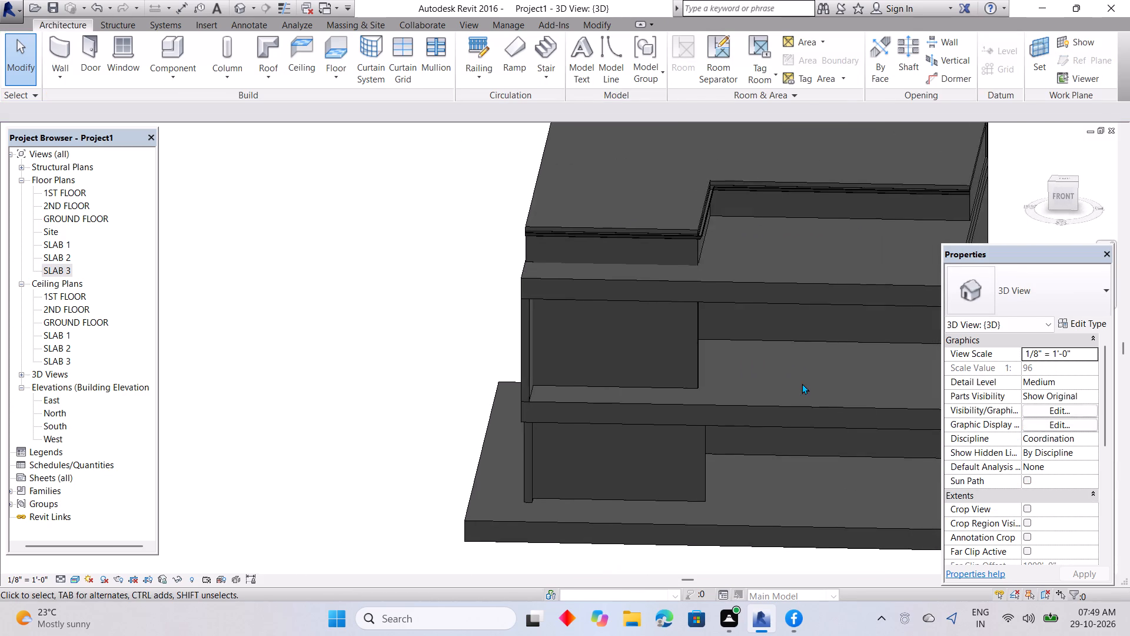
scroll(802, 383, "up", 1)
scroll(802, 383, "down", 4)
middle_click_drag(802, 383, 786, 294, "shift")
middle_click_drag(785, 347, 463, 366)
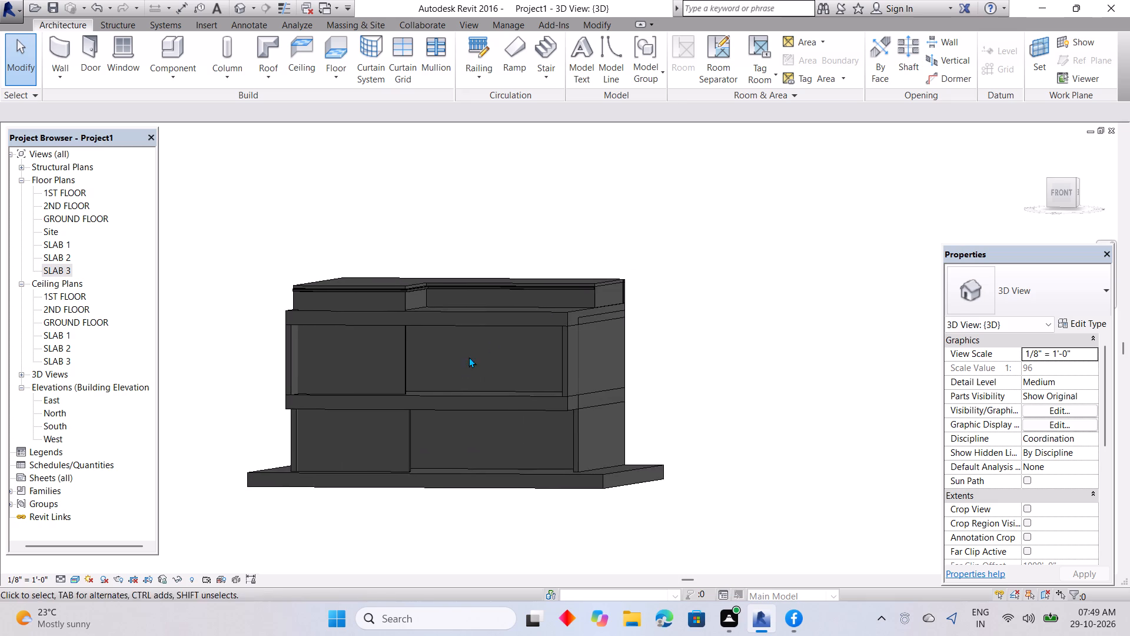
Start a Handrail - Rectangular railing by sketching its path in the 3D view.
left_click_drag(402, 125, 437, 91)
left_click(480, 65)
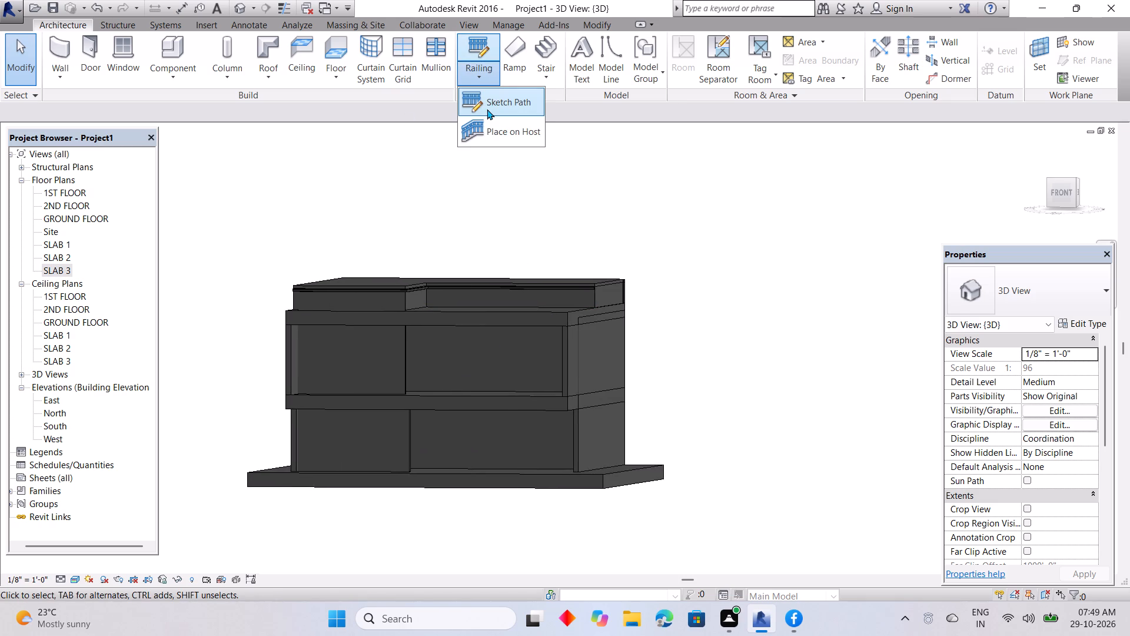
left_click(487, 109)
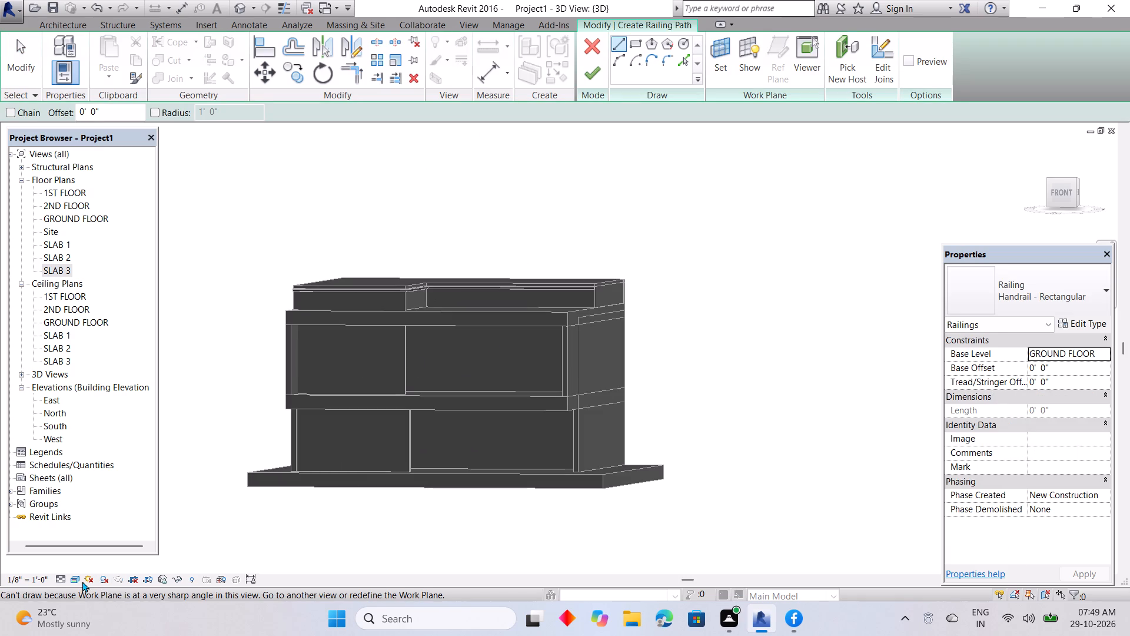
Set the 3D view's visual style to Hidden Line.
left_click(74, 581)
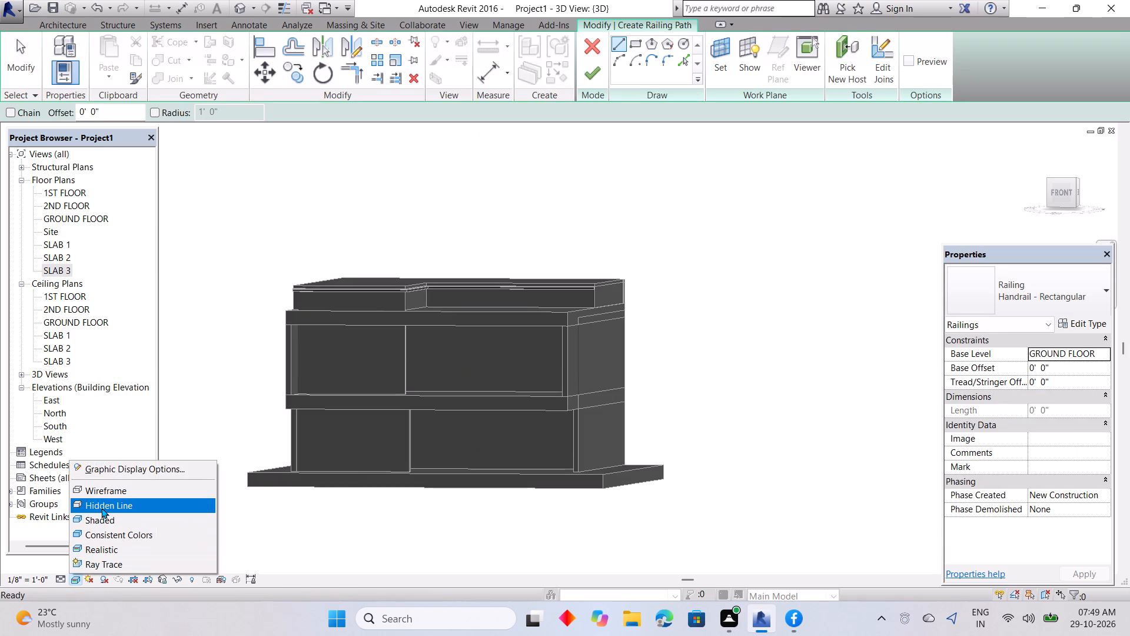
left_click(101, 508)
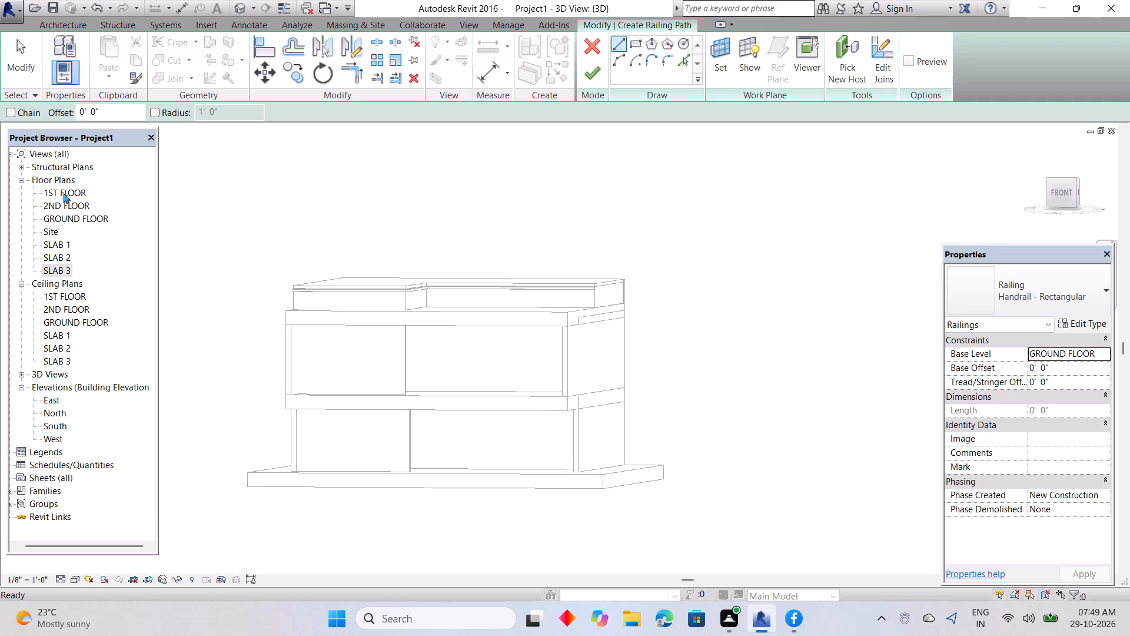
Open the 1ST FLOOR floor plan and discard the unfinished railing sketch.
double_click(63, 193)
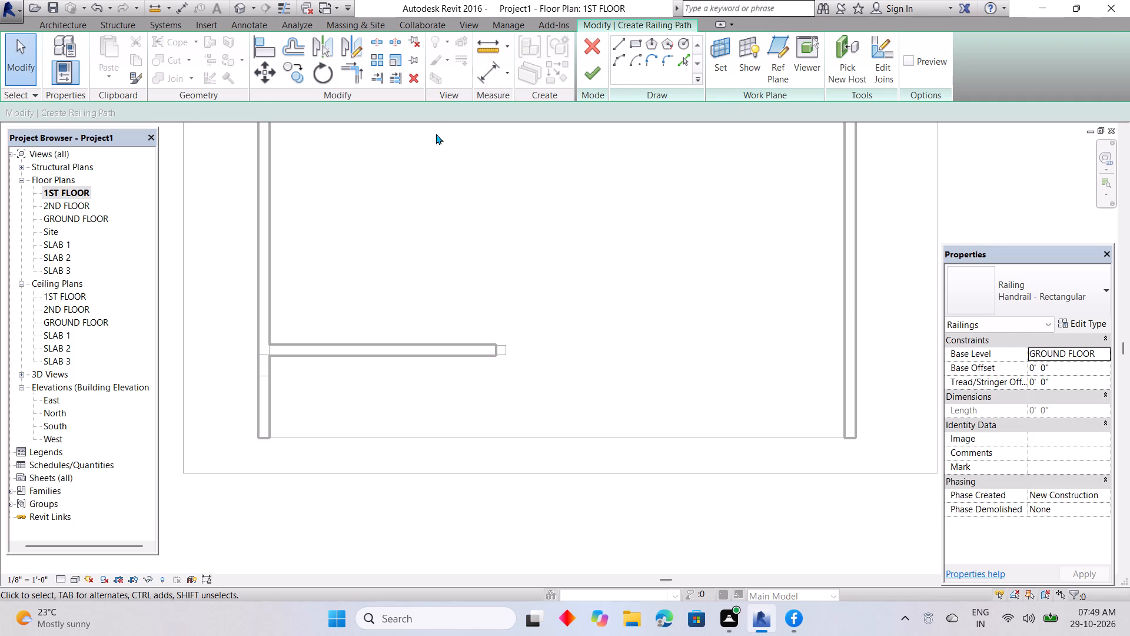
left_click(598, 42)
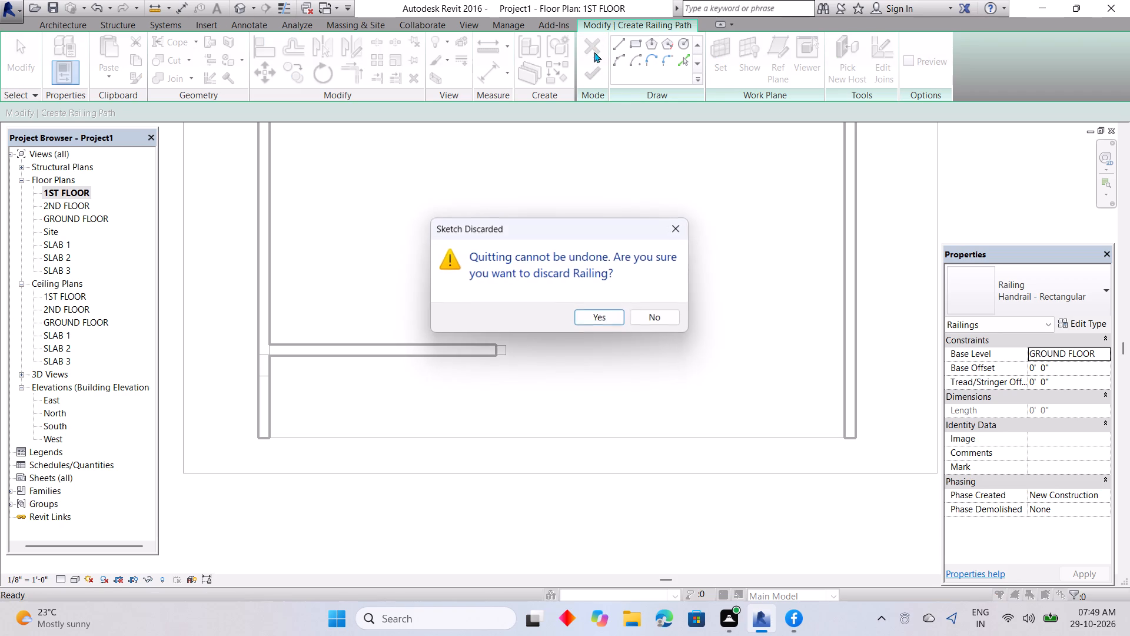
left_click(610, 313)
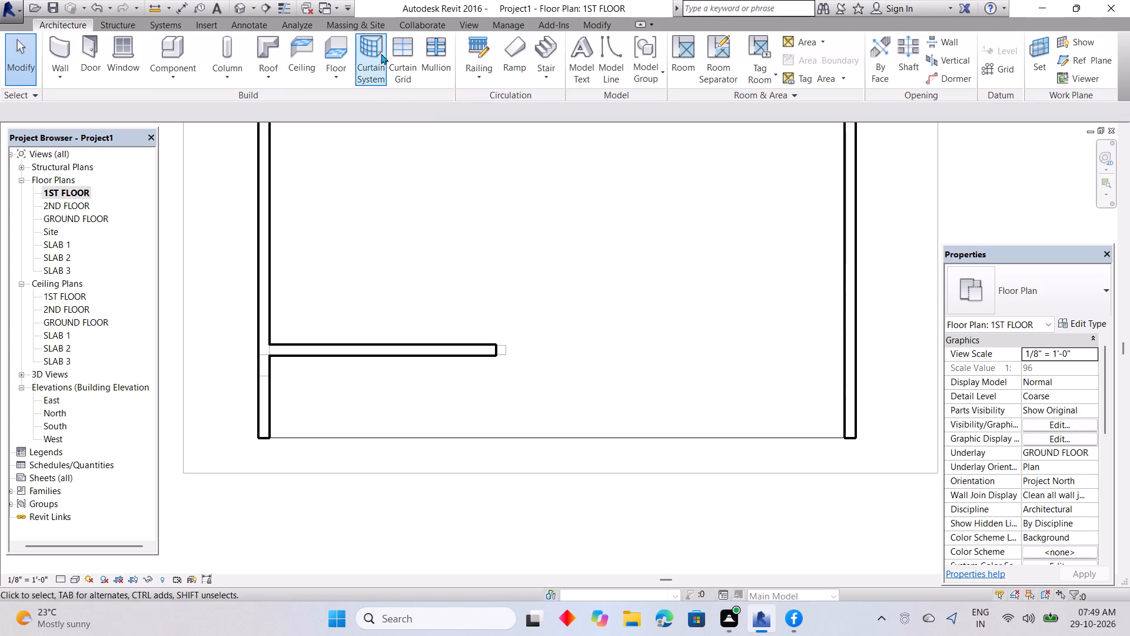
Create a Handrail - Rectangular railing on the 1ST FLOOR, about 23' 9 1/2" long, from the short front wall's end to the opposite side wall.
left_click(488, 60)
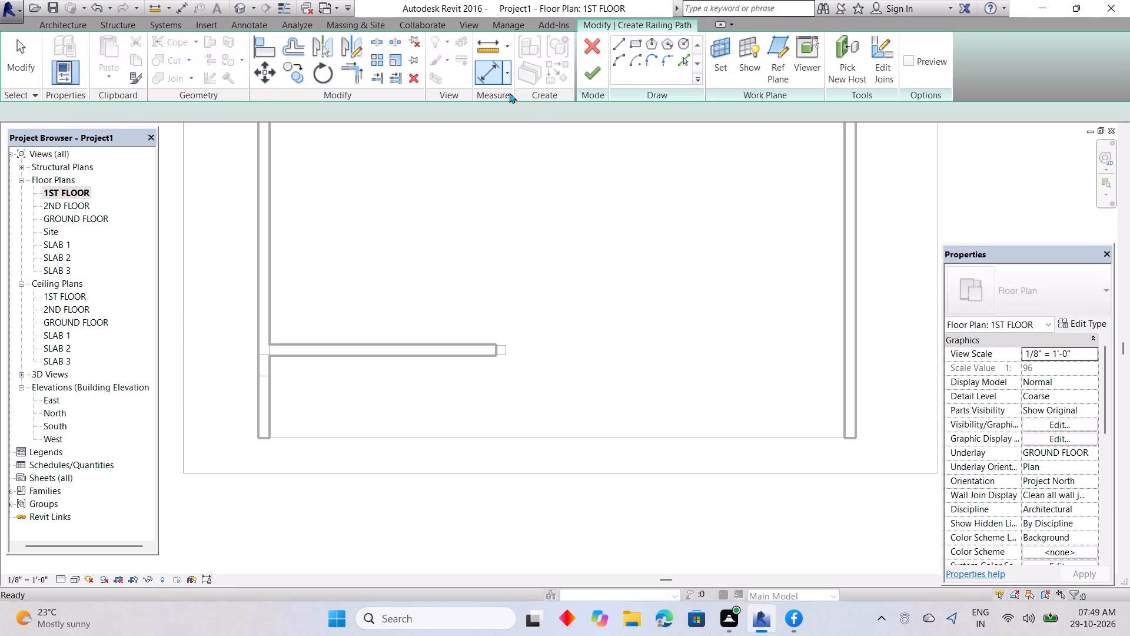
scroll(497, 344, "up", 7)
left_click(498, 351)
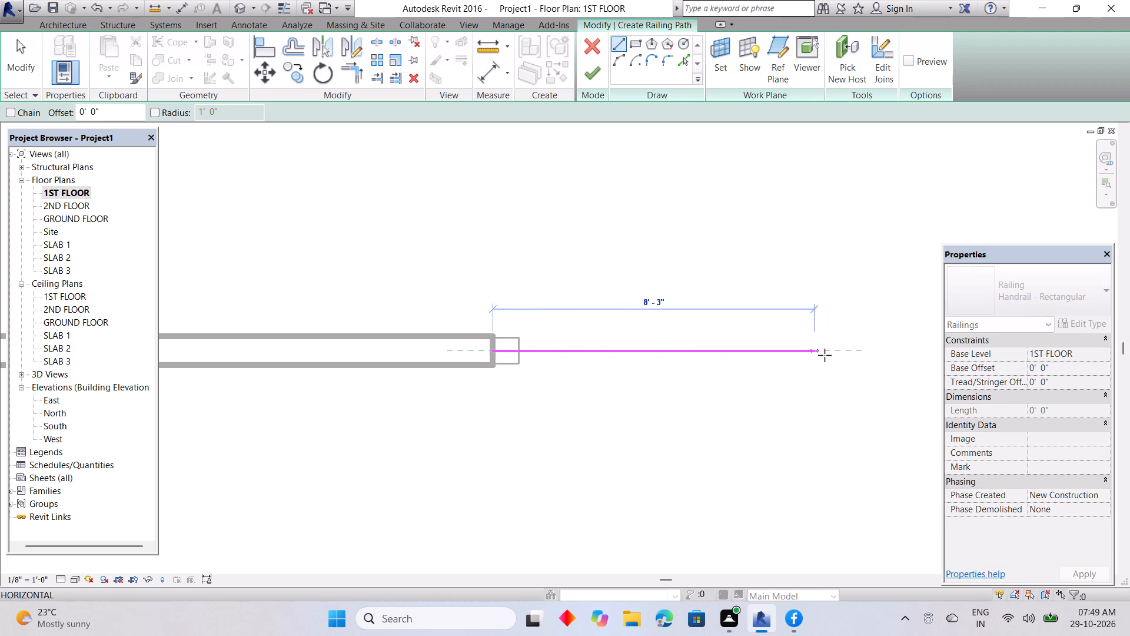
scroll(825, 355, "down", 5)
middle_click_drag(825, 356, 413, 399)
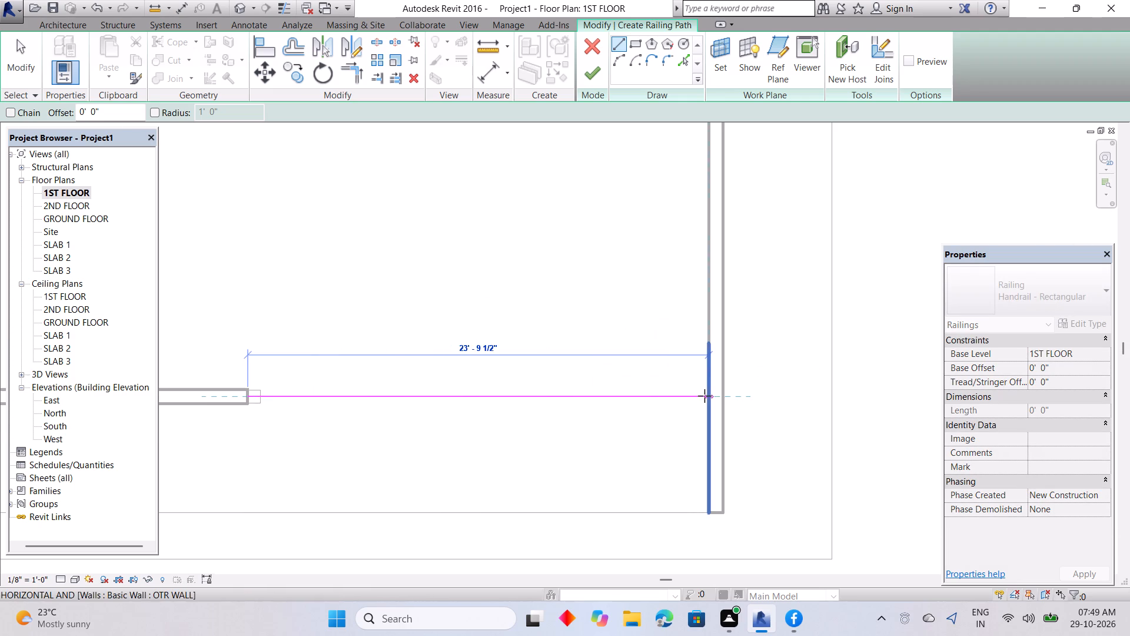
left_click(704, 396)
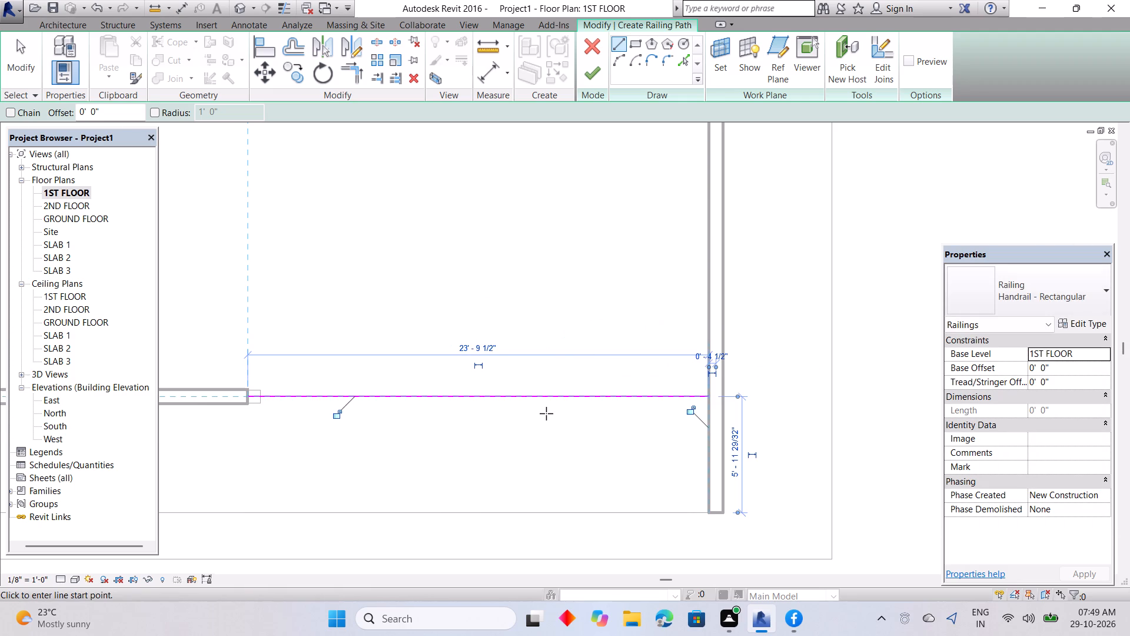
left_click(589, 82)
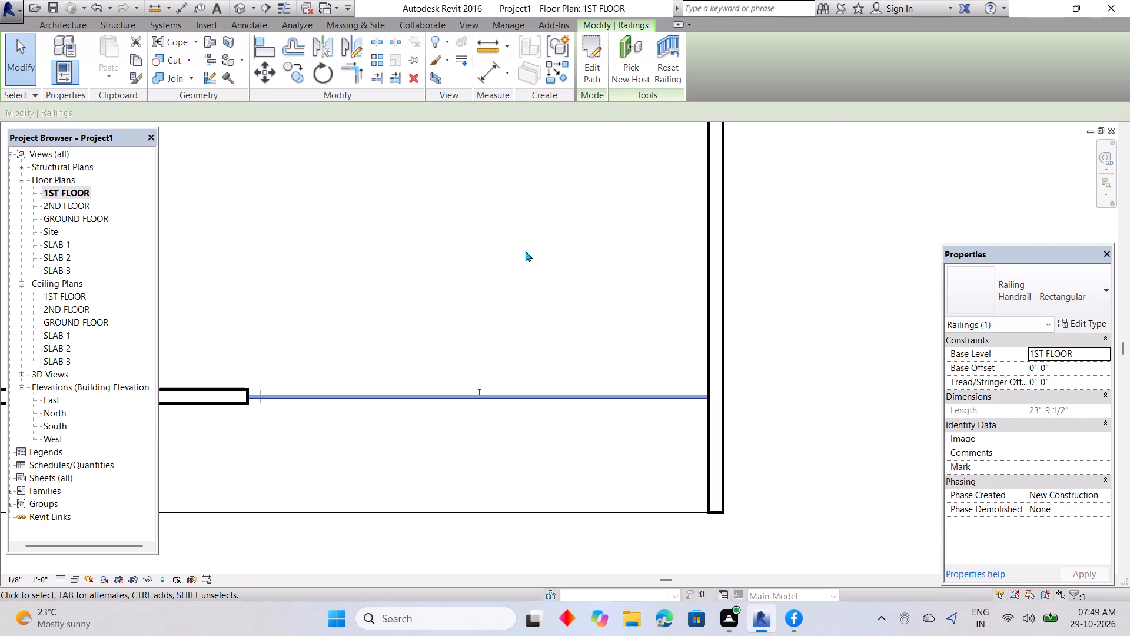
Examine the new balcony railing on the building front in the 3D view.
scroll(512, 259, "down", 3)
middle_click_drag(294, 336, 560, 312)
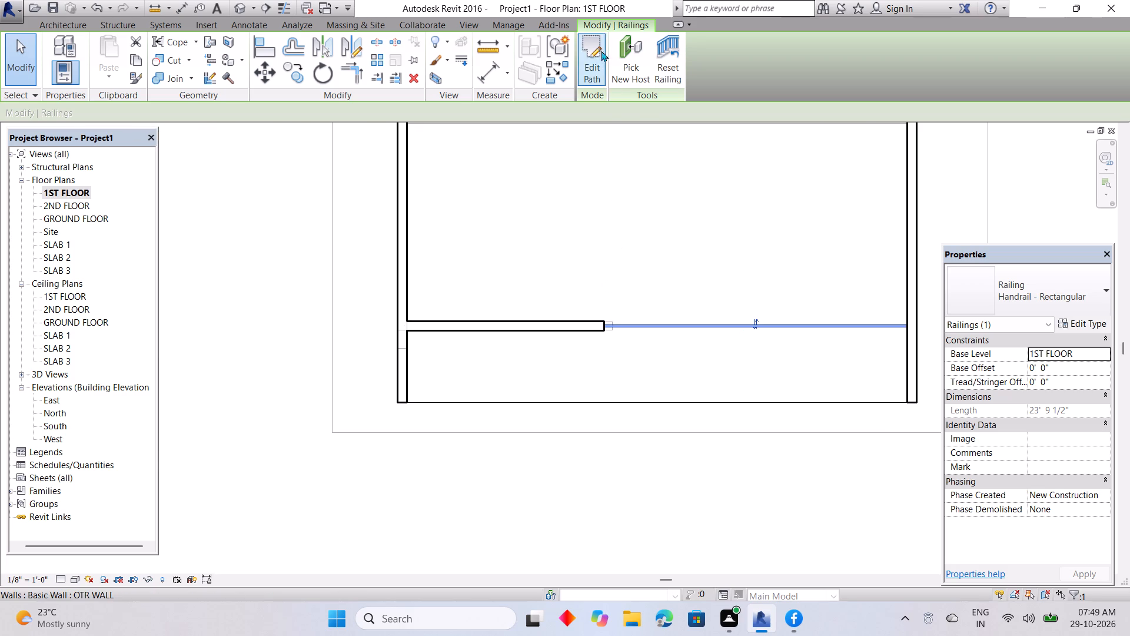
left_click(241, 5)
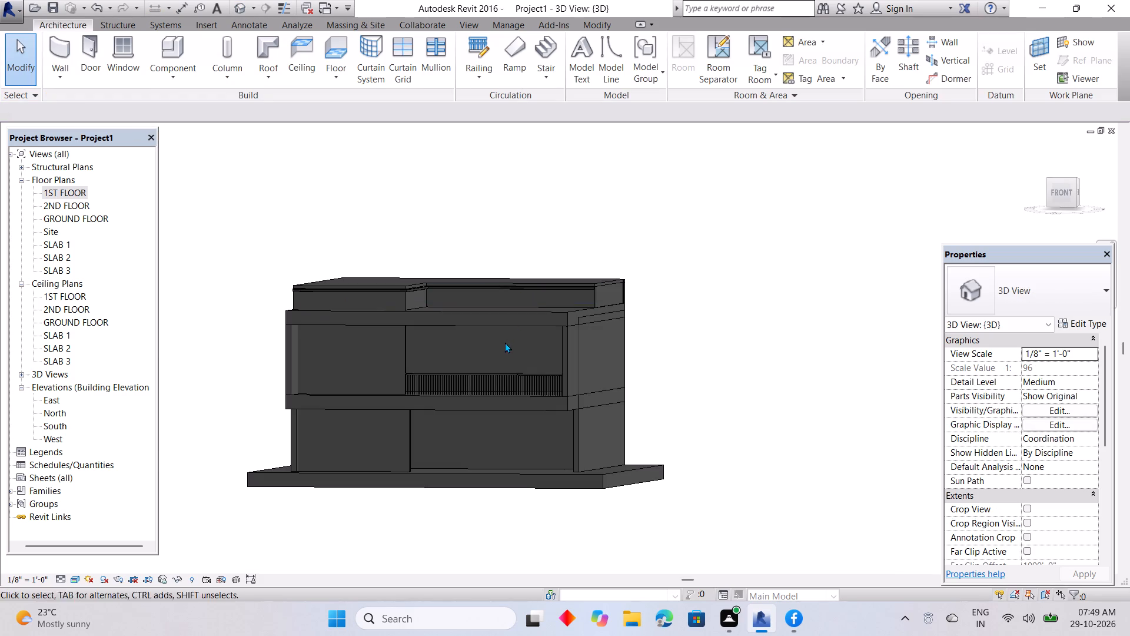
middle_click_drag(470, 395, 612, 386, "shift")
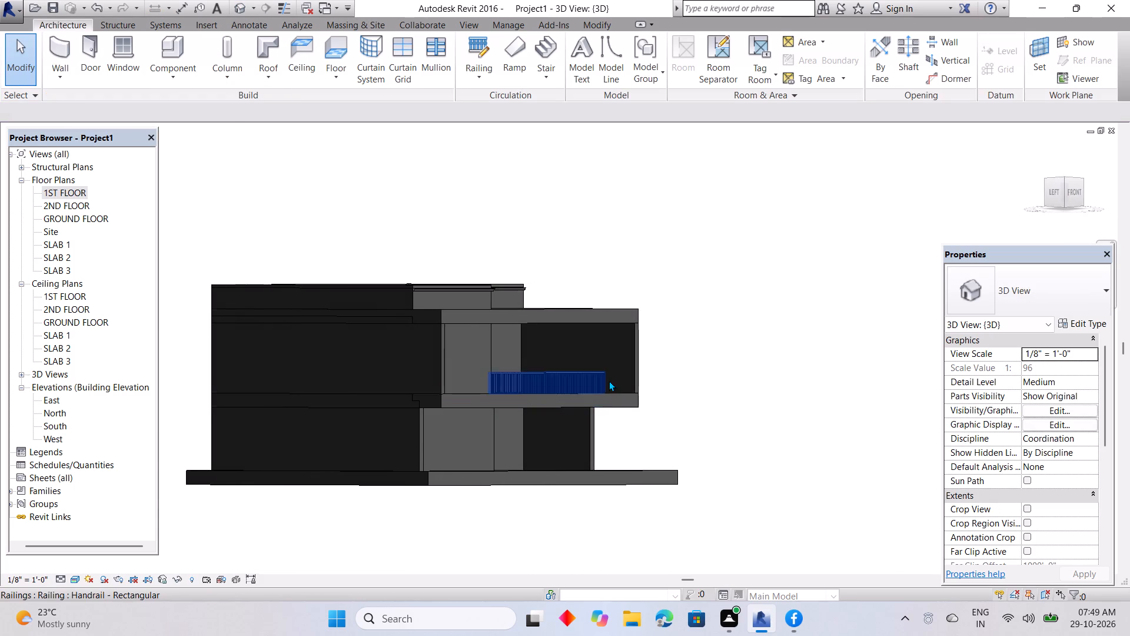
scroll(609, 380, "up", 3)
middle_click_drag(589, 388, 509, 396, "shift")
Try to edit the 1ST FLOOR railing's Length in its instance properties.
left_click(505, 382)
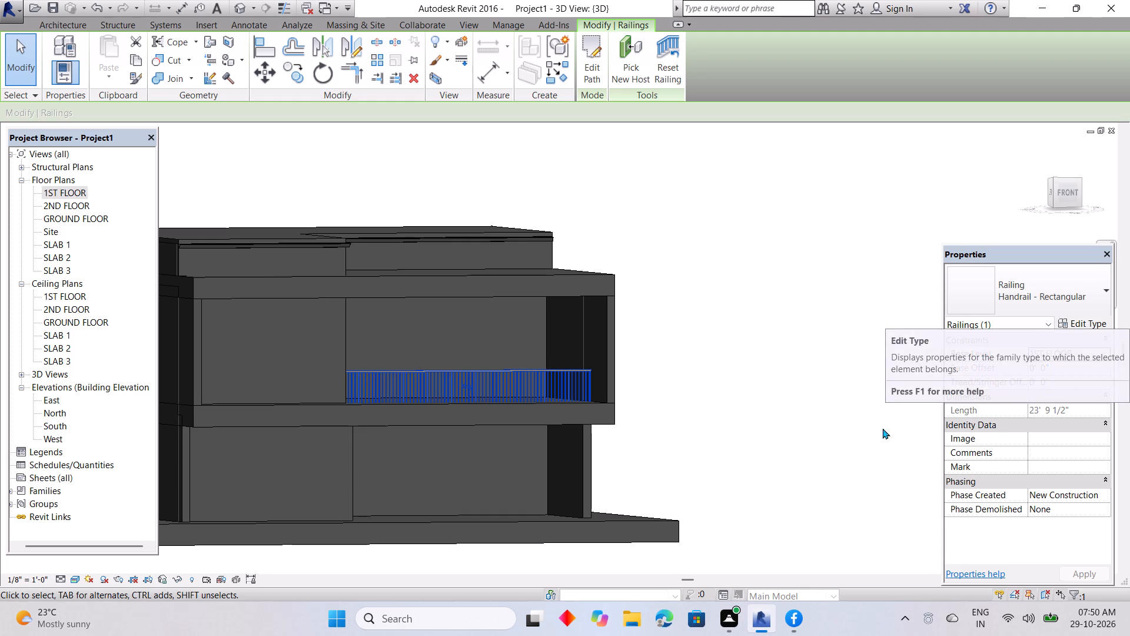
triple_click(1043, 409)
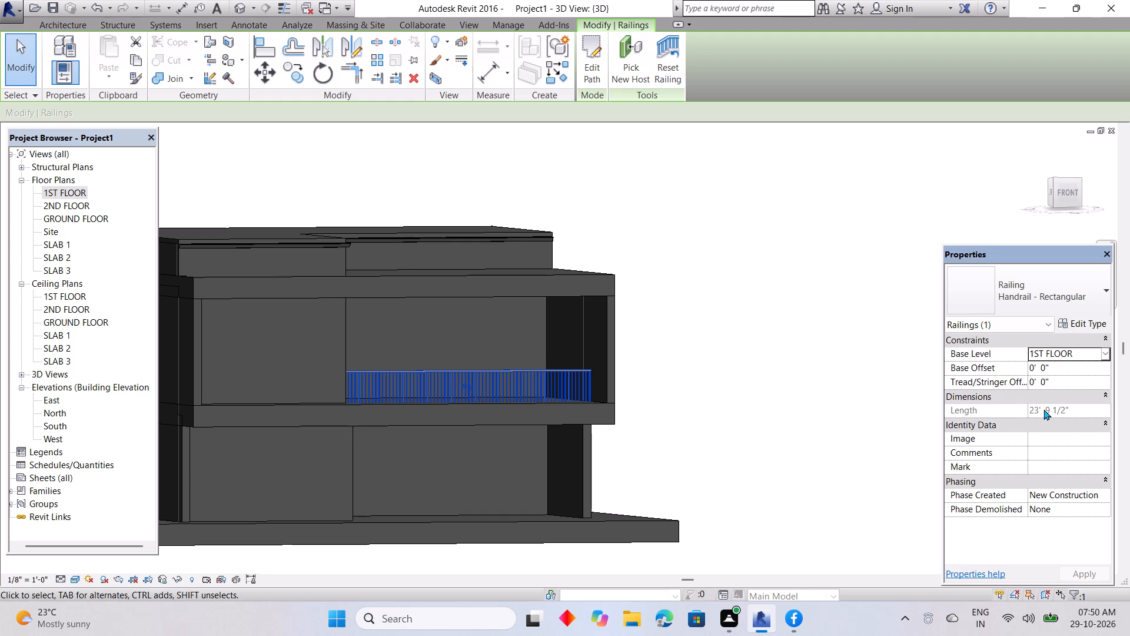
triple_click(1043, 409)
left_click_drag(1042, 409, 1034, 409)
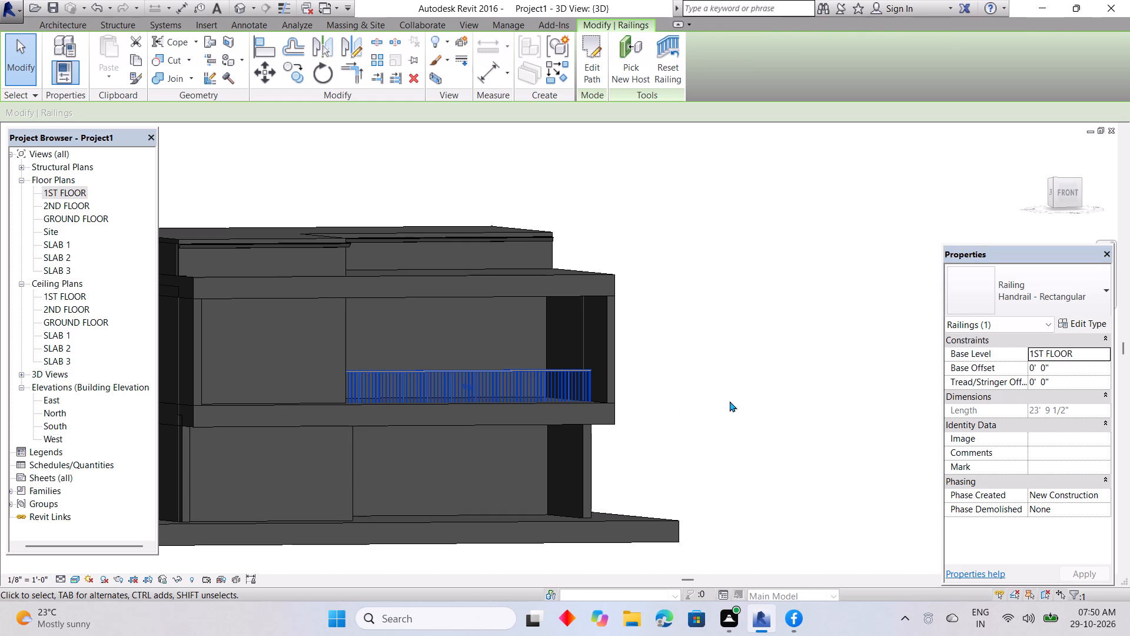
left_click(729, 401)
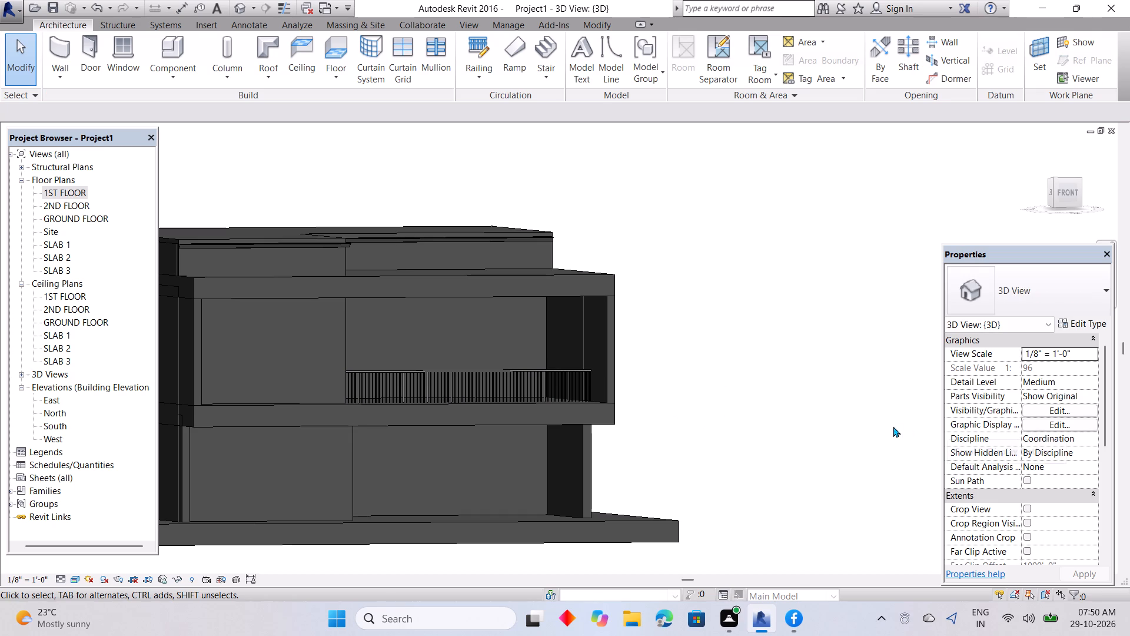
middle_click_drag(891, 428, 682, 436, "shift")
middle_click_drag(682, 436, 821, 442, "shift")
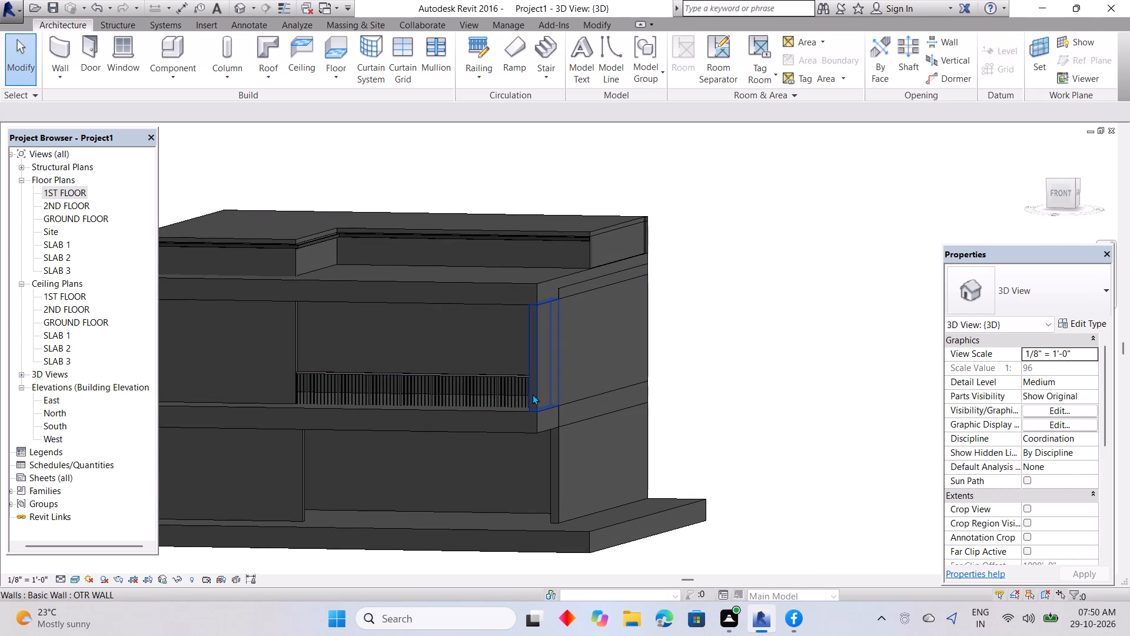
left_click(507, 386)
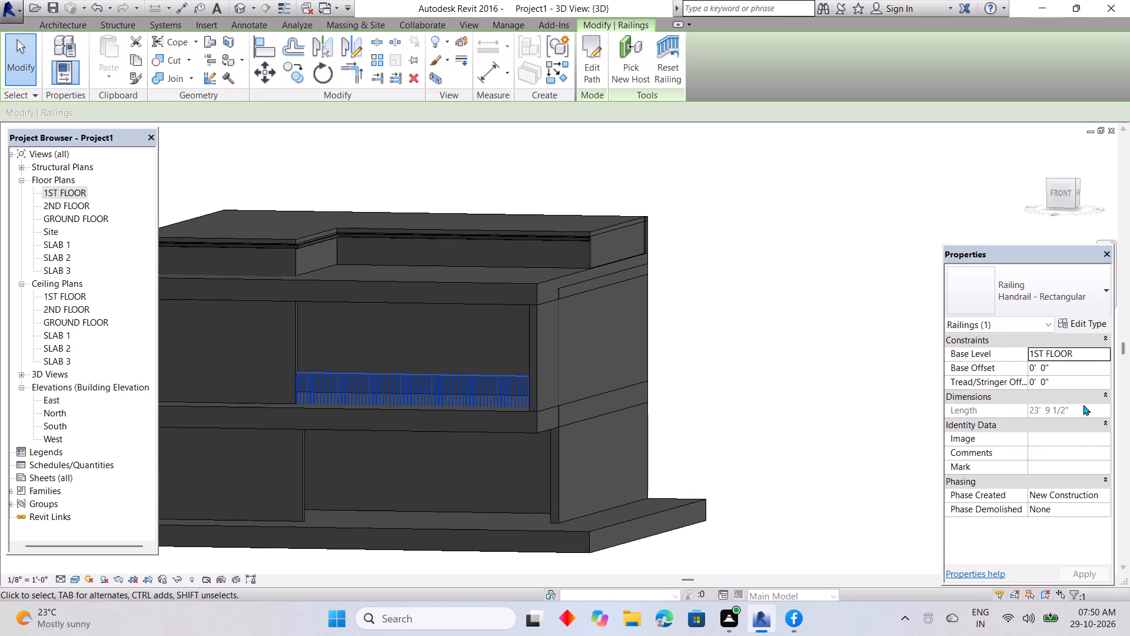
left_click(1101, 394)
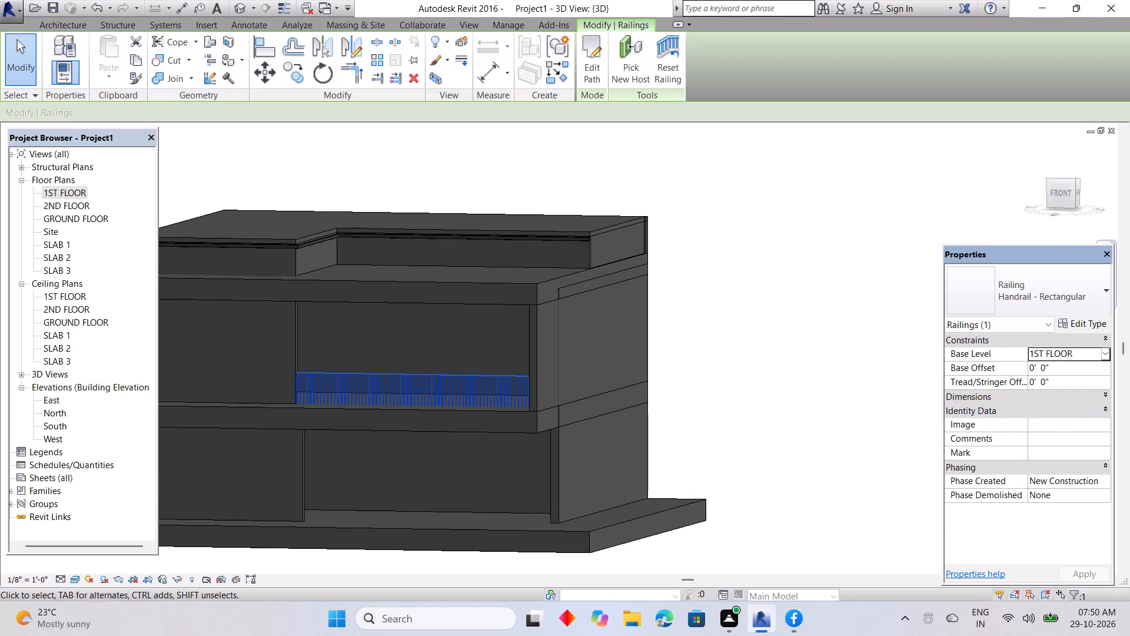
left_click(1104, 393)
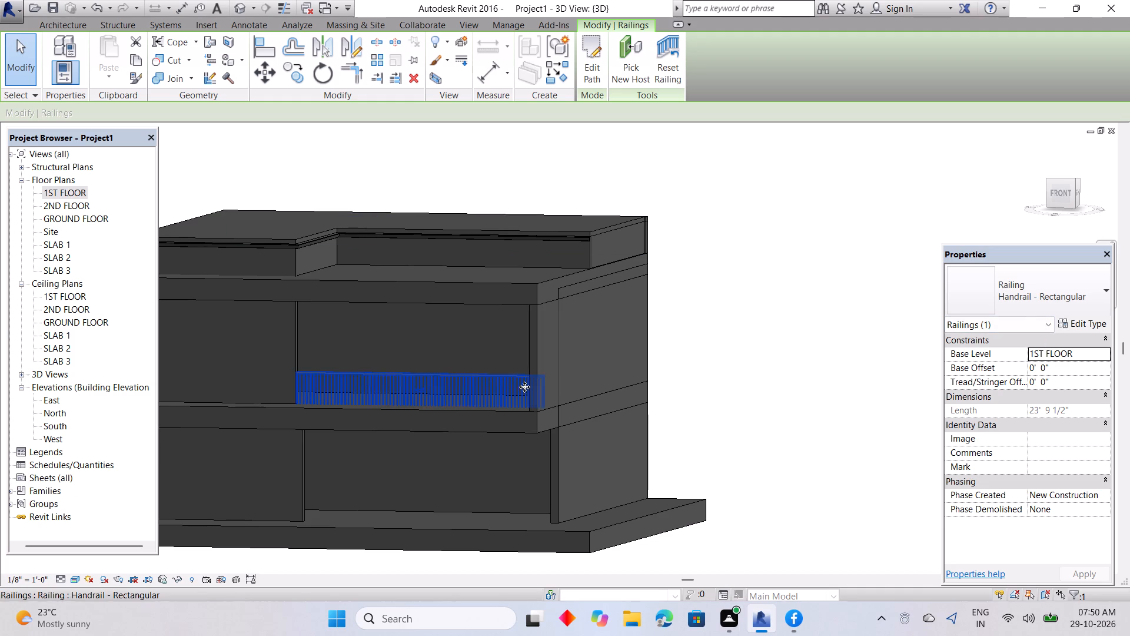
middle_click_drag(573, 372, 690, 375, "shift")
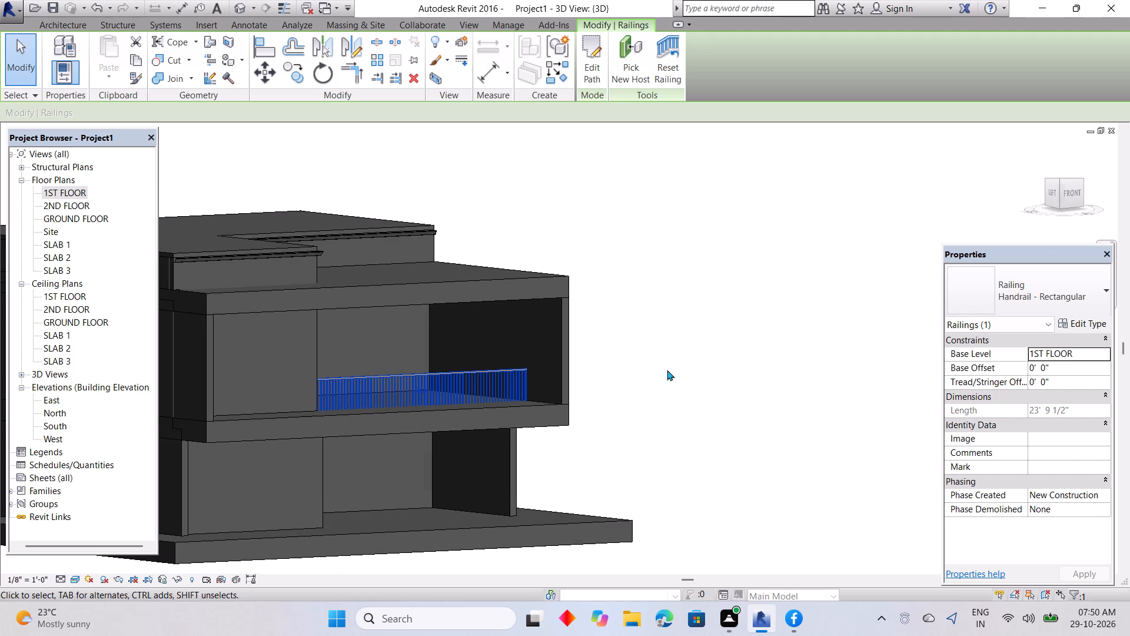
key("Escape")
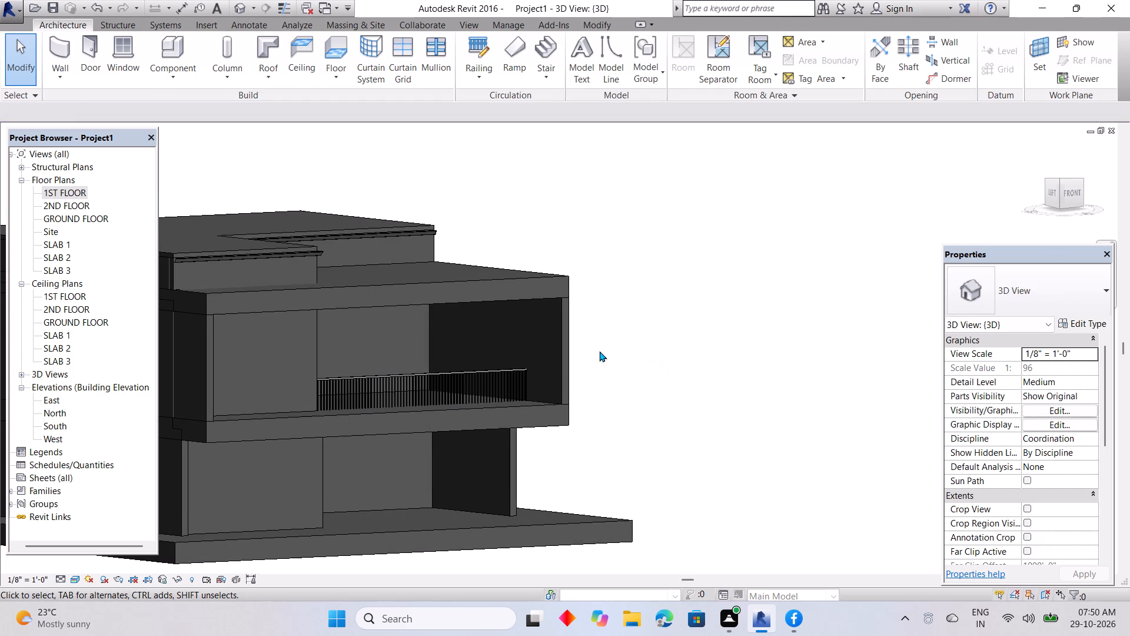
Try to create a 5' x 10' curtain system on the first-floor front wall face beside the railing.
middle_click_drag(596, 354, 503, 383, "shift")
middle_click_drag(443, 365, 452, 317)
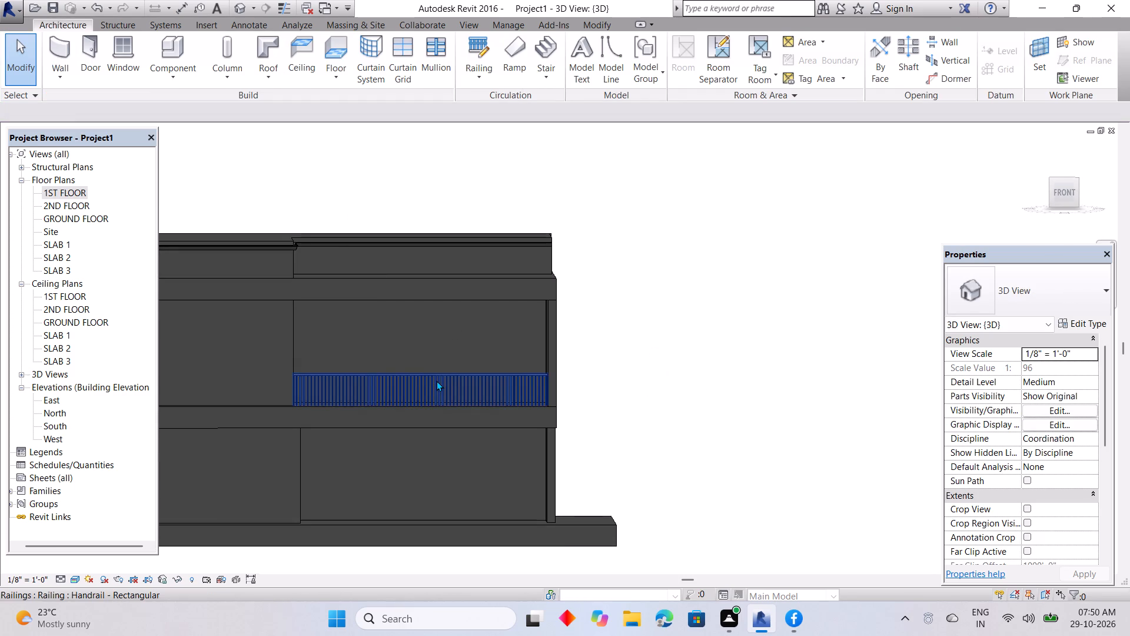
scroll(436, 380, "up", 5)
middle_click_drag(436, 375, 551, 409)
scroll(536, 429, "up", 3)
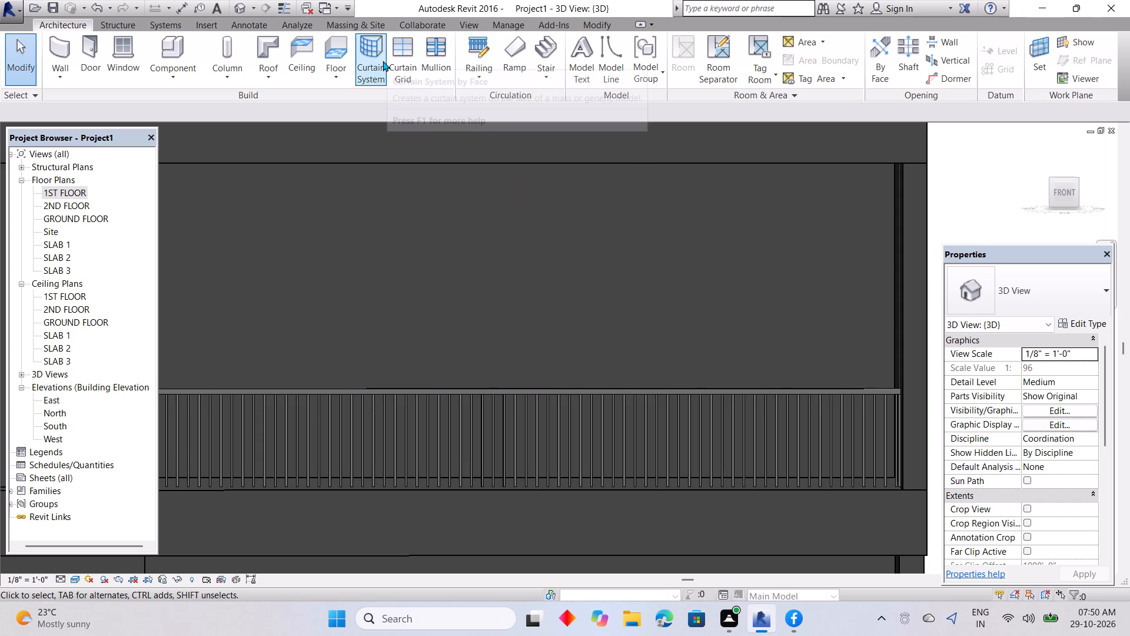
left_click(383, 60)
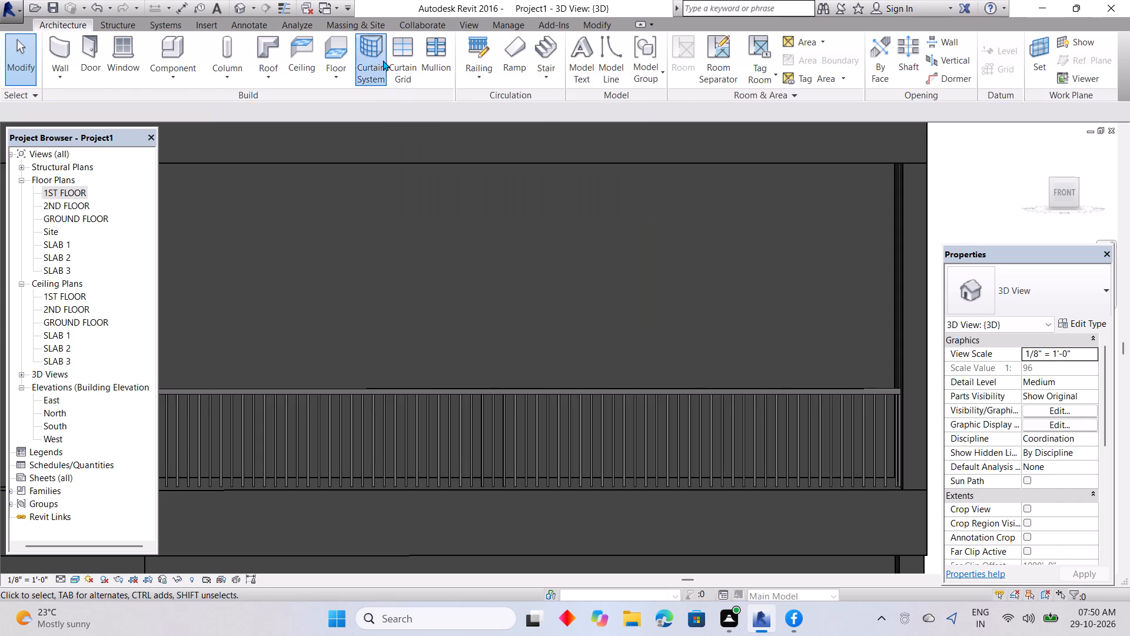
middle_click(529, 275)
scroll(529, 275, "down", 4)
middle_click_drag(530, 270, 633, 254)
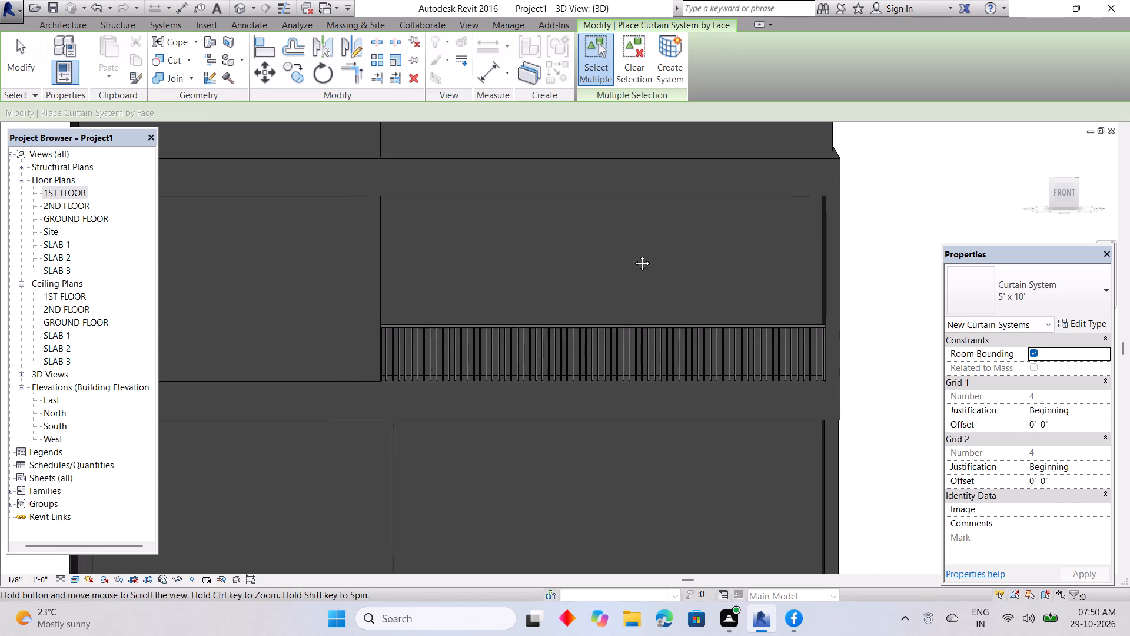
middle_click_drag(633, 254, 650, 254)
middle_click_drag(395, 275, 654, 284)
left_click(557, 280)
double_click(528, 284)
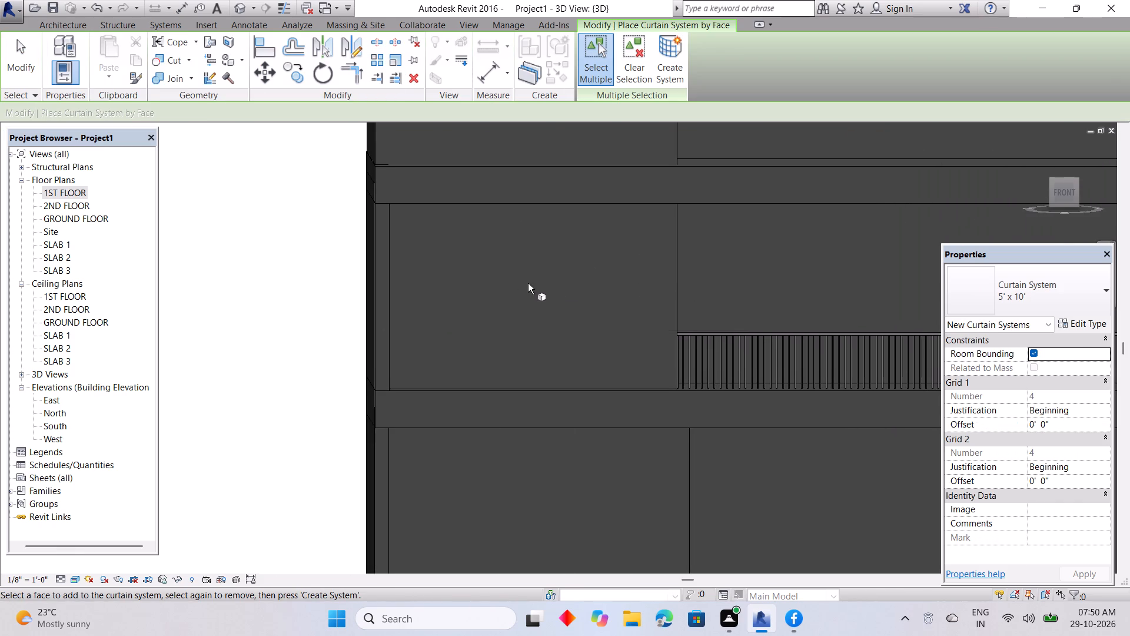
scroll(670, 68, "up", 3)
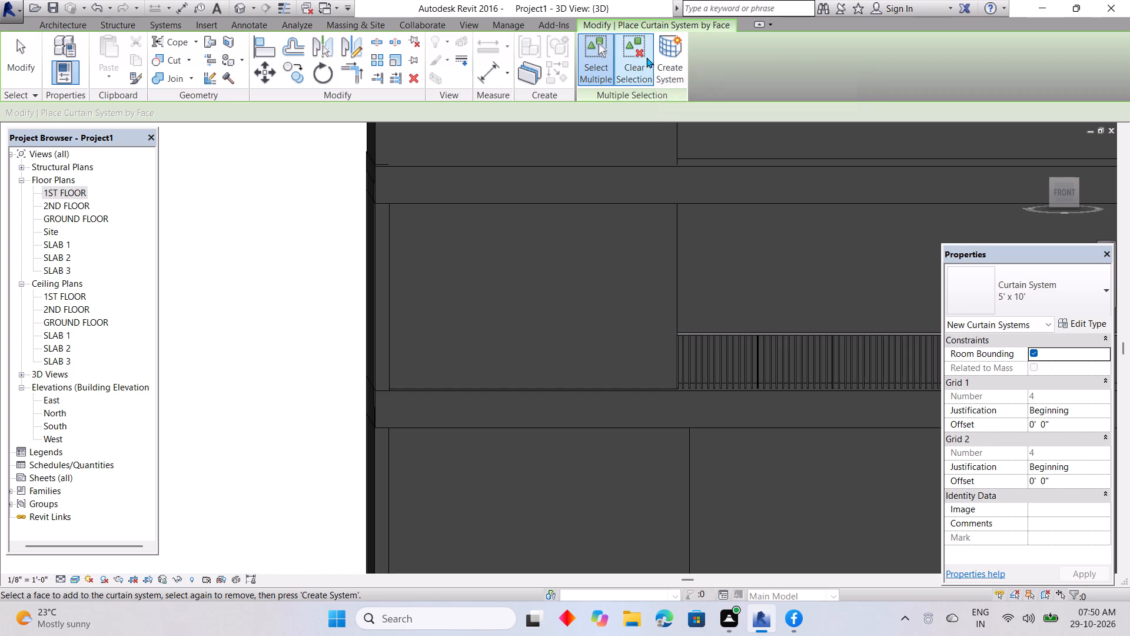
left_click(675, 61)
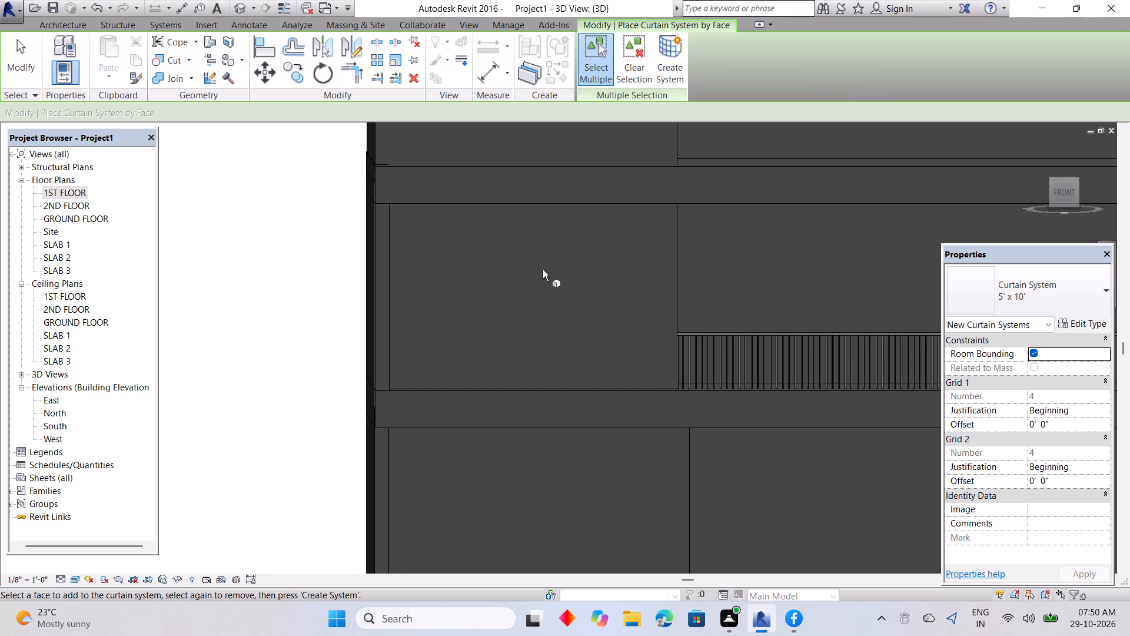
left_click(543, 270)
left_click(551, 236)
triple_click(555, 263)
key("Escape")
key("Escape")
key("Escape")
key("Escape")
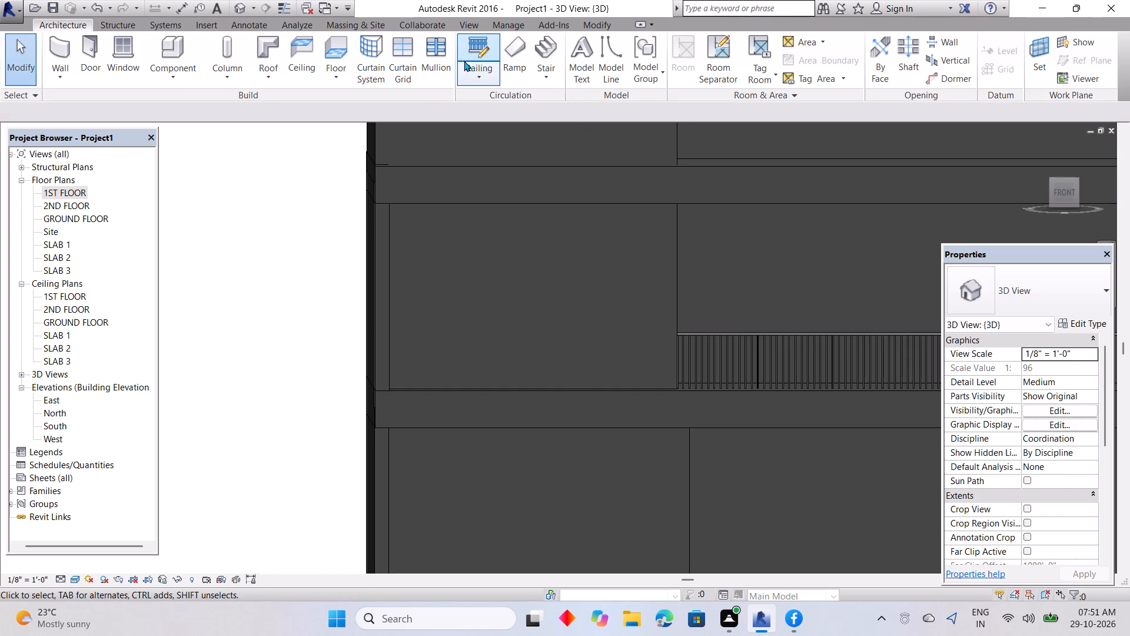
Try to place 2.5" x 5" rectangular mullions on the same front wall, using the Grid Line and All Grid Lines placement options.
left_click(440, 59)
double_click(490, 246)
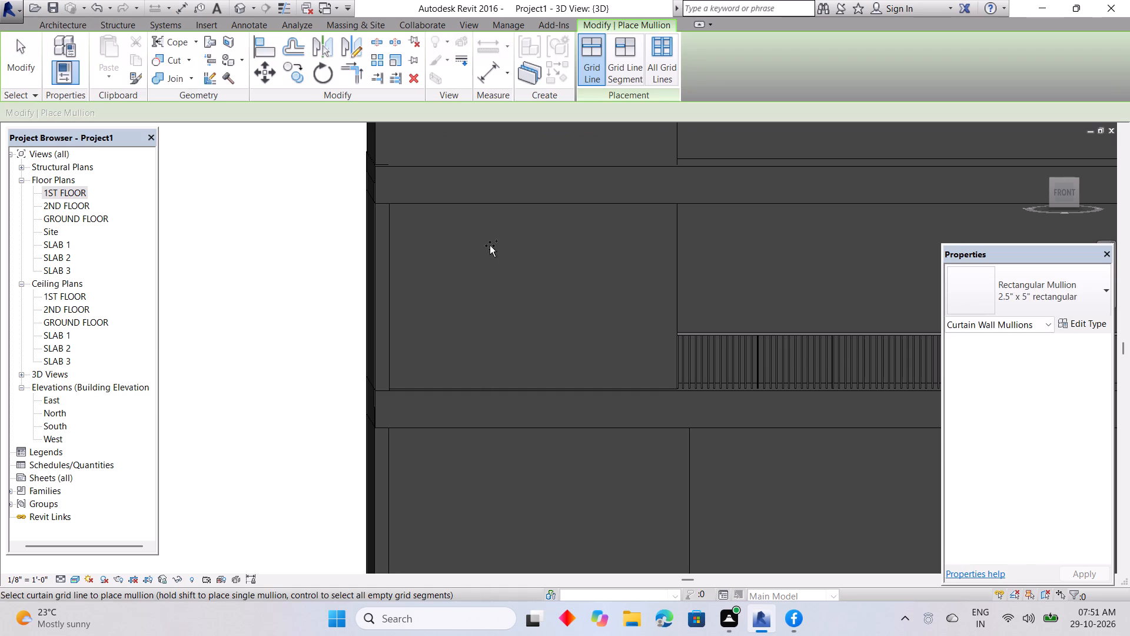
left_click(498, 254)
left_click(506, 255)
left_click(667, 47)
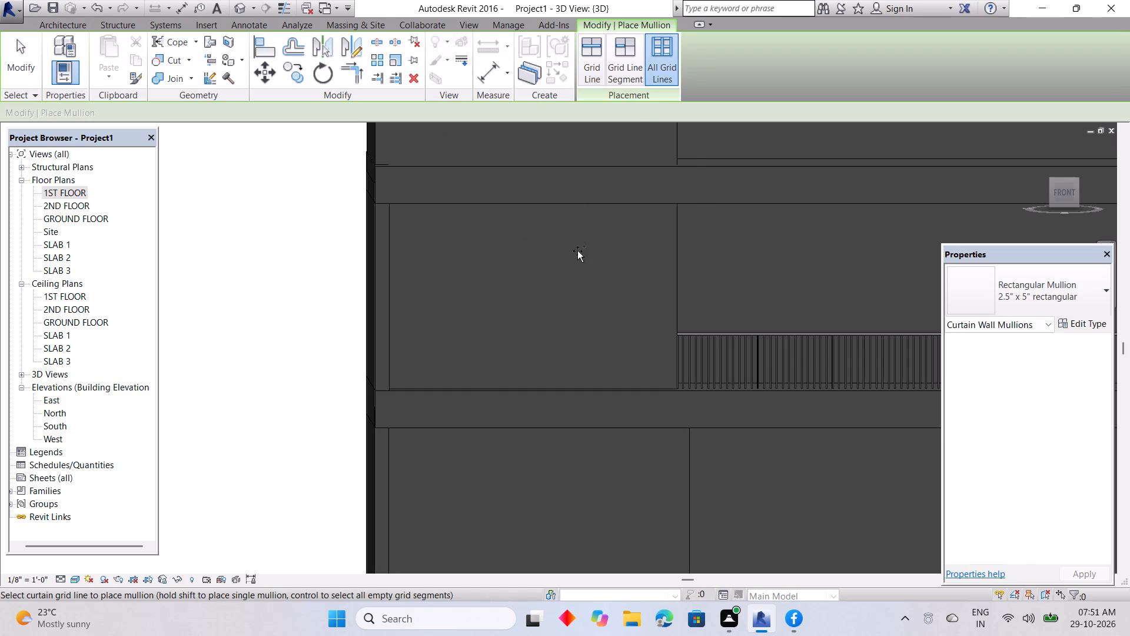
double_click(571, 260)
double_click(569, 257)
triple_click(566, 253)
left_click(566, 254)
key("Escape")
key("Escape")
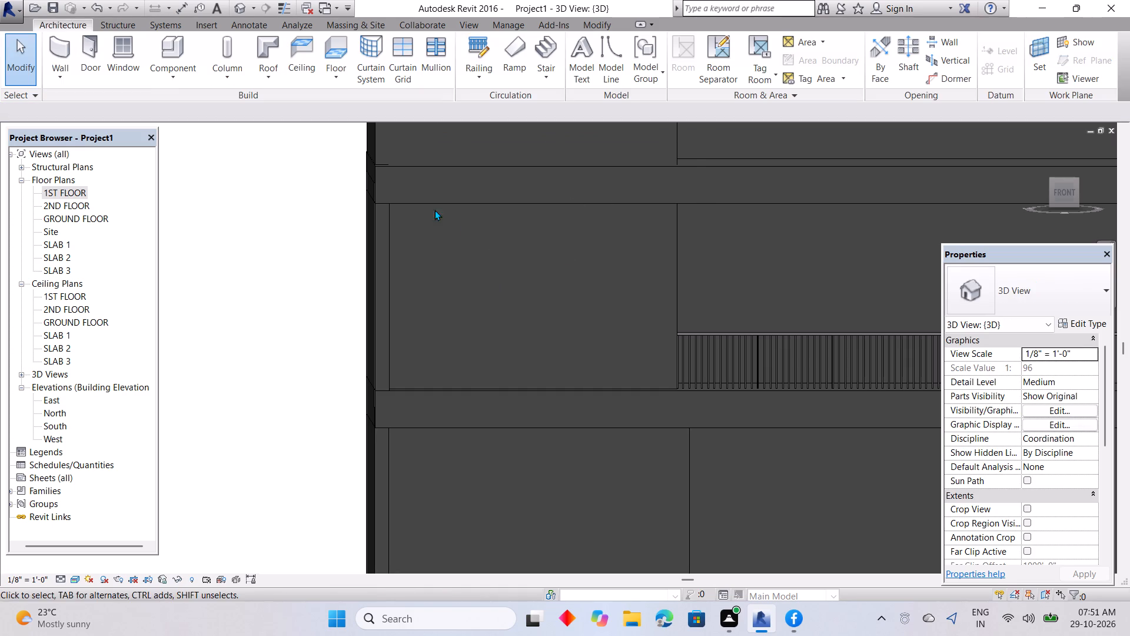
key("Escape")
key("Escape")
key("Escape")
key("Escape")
Set the work plane to Level : 1ST FLOOR.
scroll(482, 258, "down", 3)
middle_click_drag(487, 256, 452, 349)
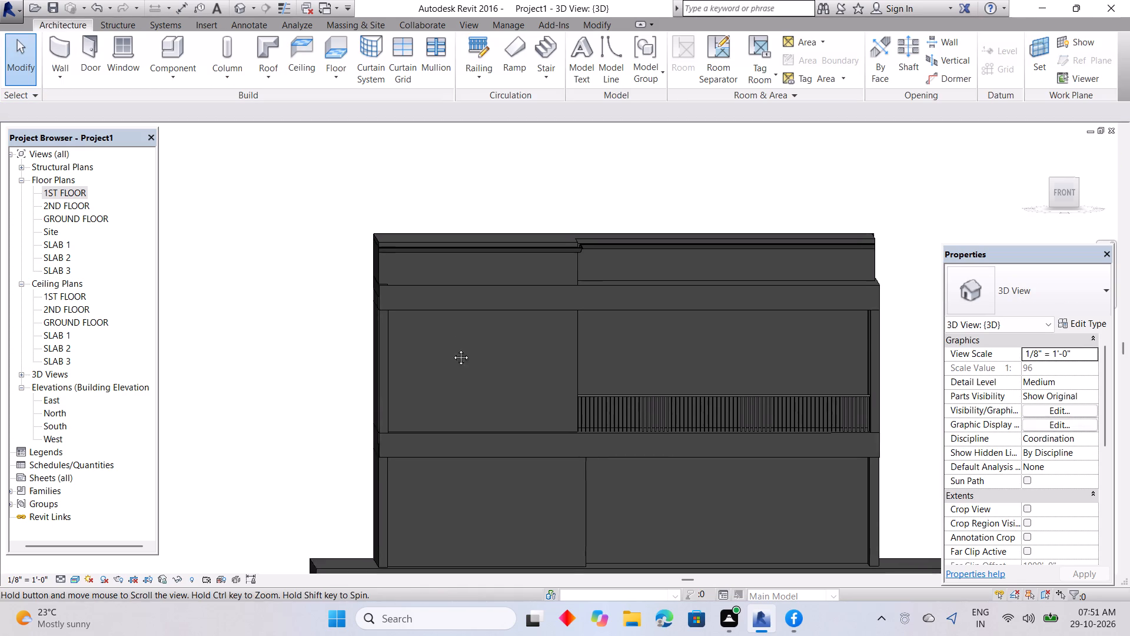
middle_click_drag(452, 349, 448, 362)
scroll(447, 366, "up", 5)
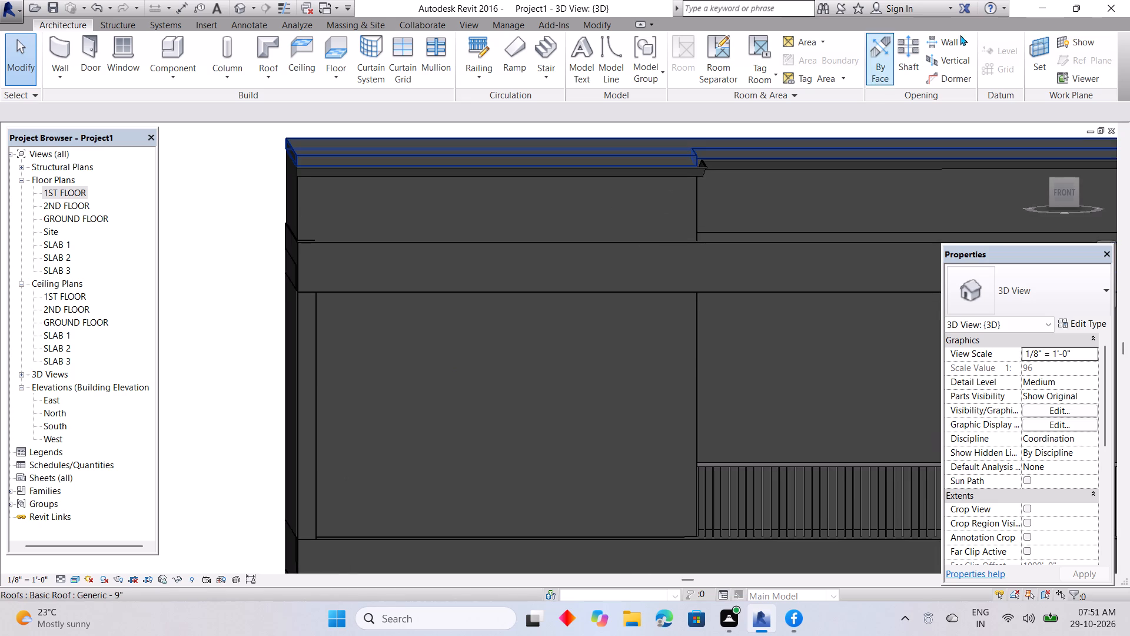
left_click(1042, 51)
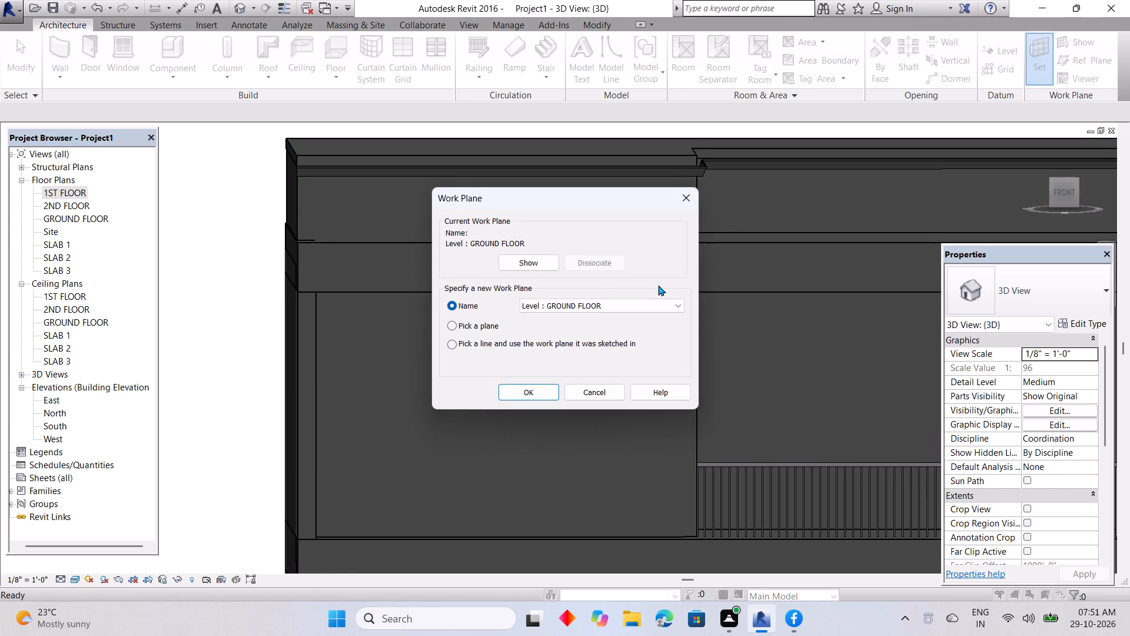
left_click(650, 302)
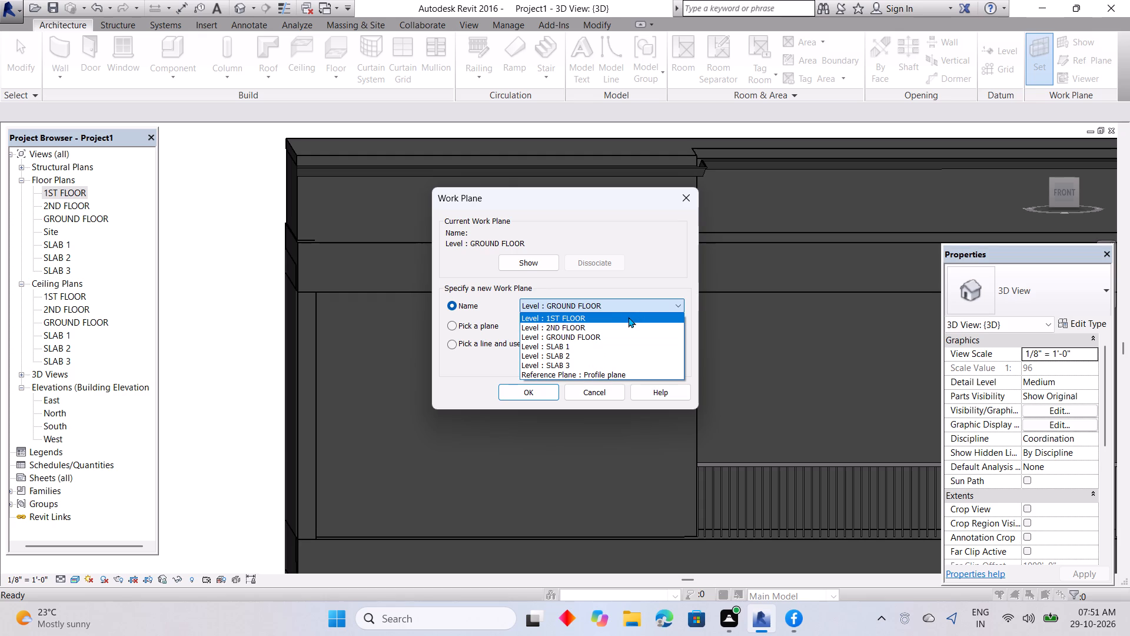
left_click(627, 317)
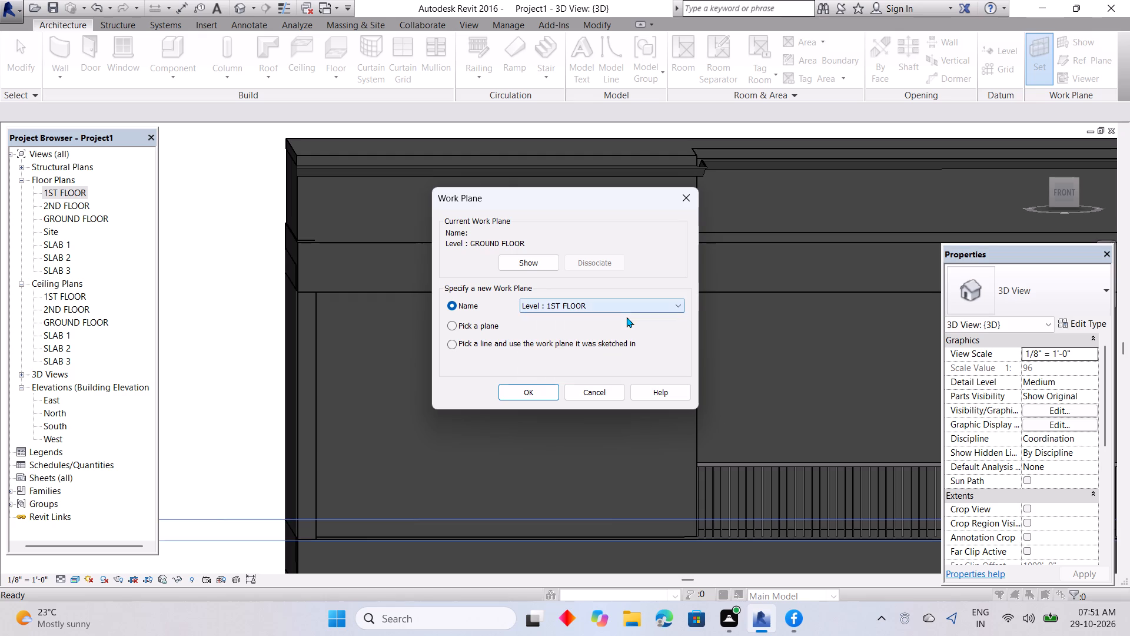
left_click(526, 383)
left_click(527, 387)
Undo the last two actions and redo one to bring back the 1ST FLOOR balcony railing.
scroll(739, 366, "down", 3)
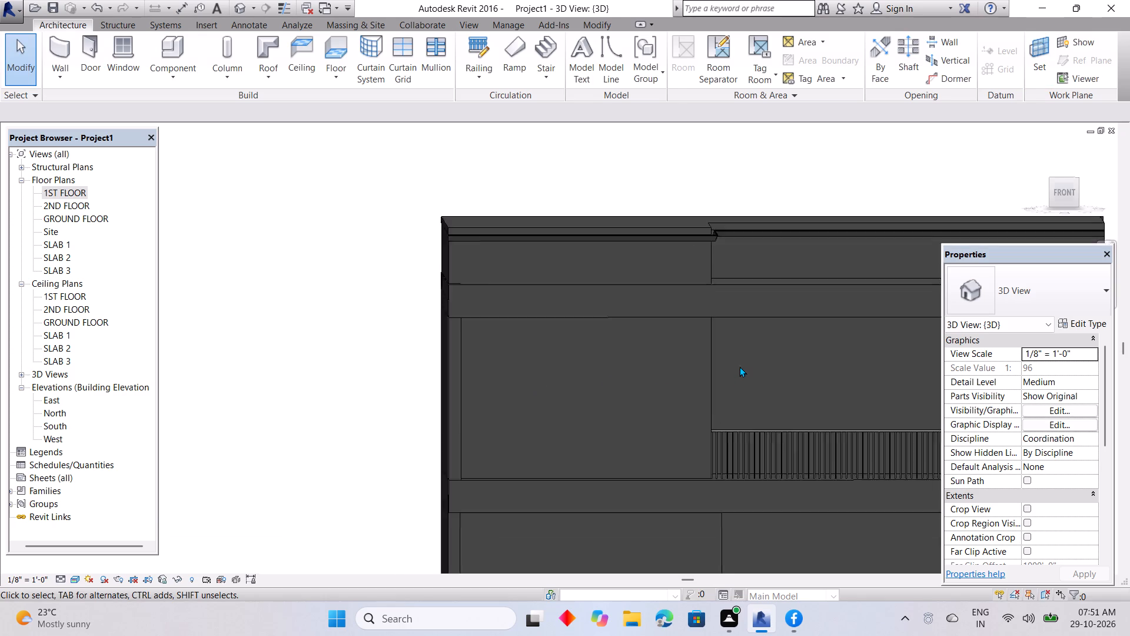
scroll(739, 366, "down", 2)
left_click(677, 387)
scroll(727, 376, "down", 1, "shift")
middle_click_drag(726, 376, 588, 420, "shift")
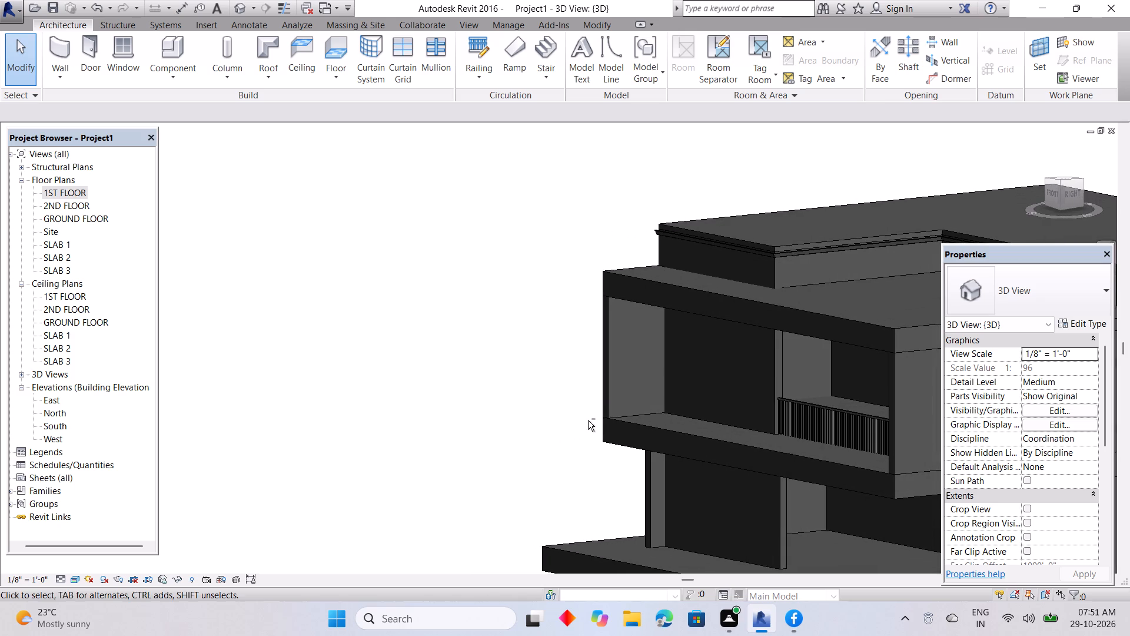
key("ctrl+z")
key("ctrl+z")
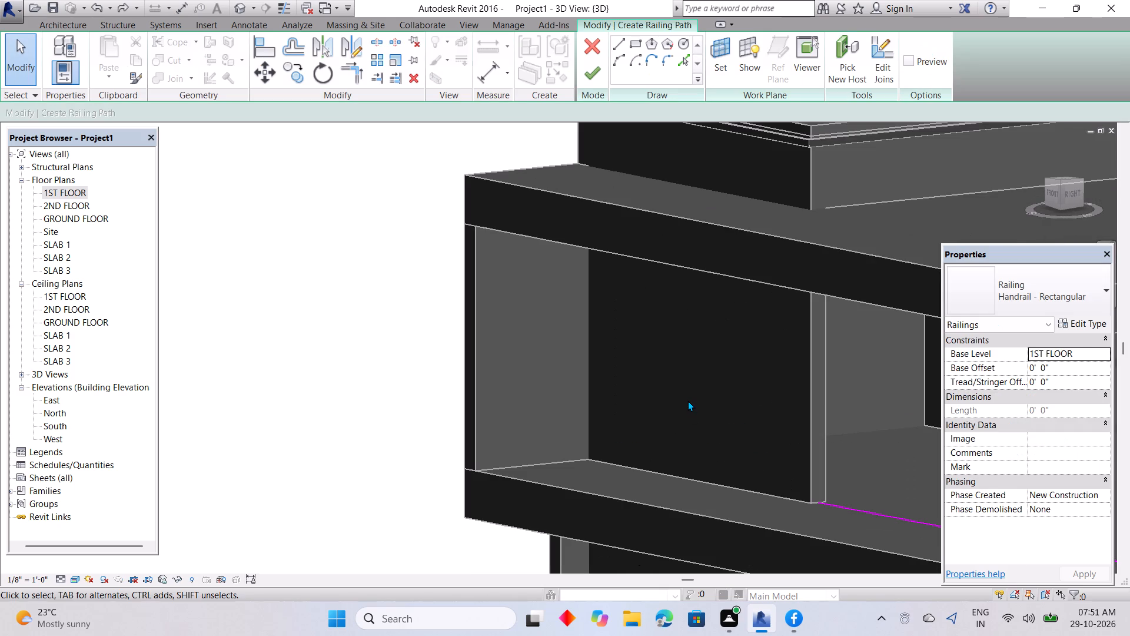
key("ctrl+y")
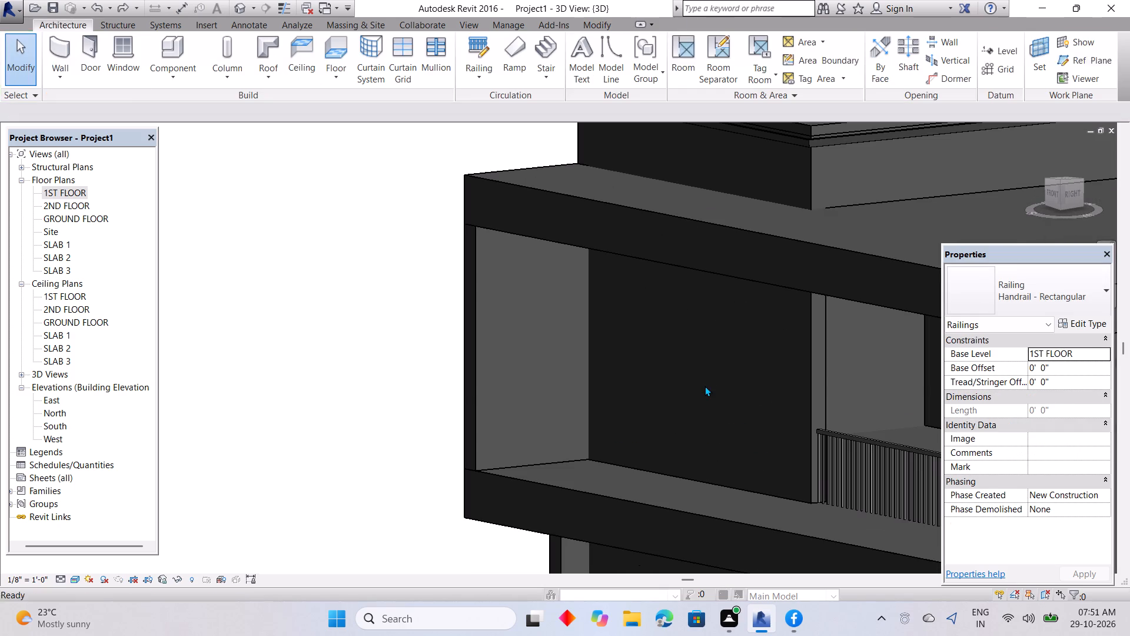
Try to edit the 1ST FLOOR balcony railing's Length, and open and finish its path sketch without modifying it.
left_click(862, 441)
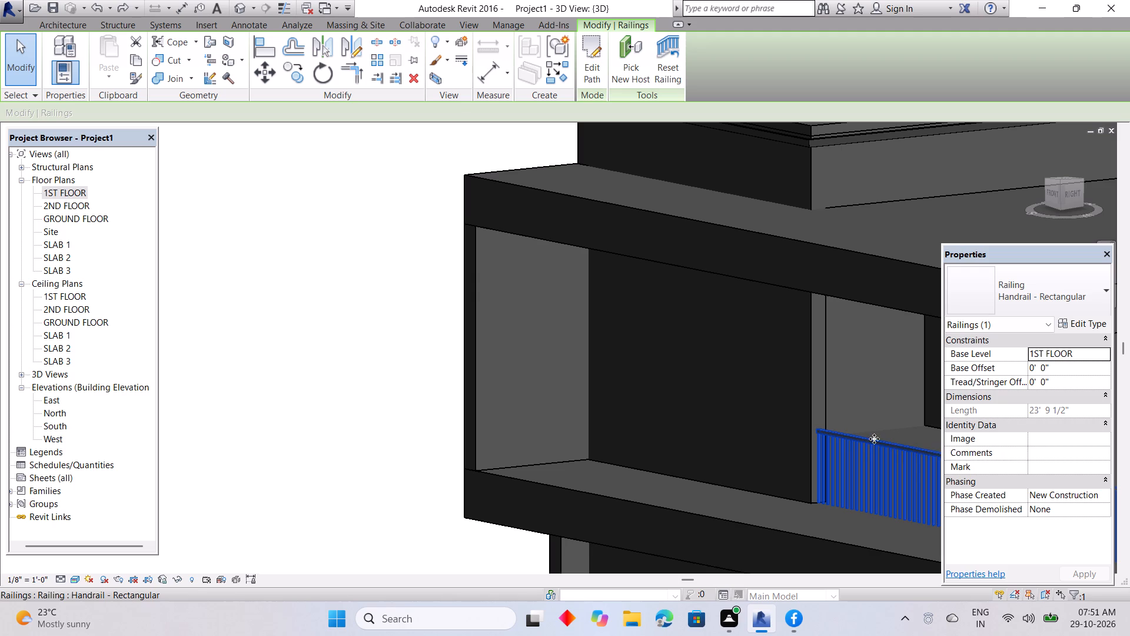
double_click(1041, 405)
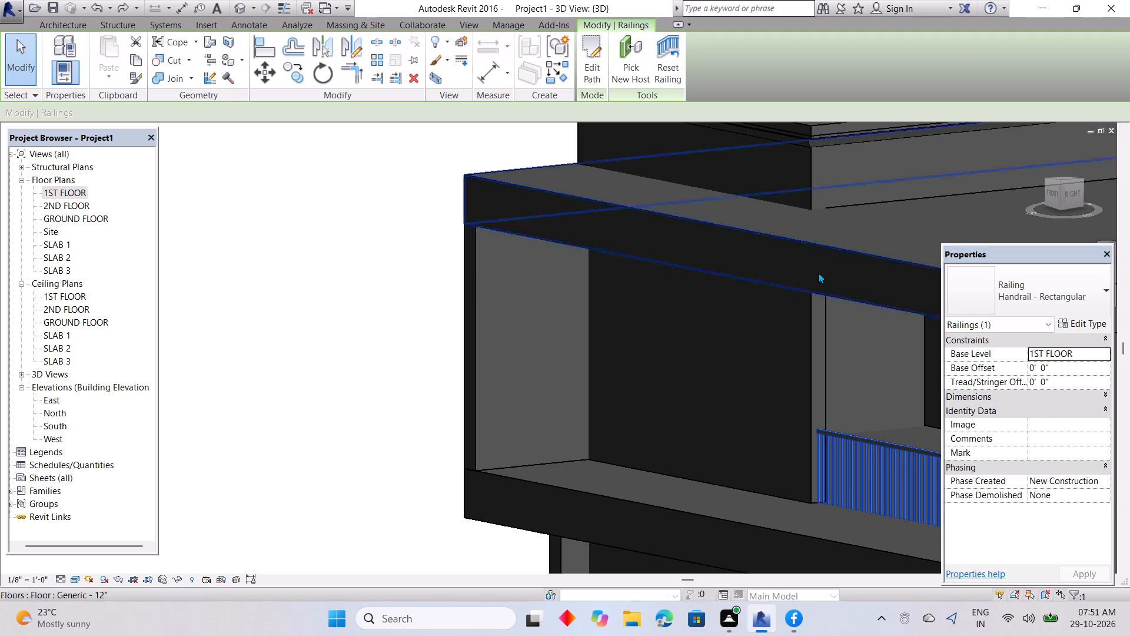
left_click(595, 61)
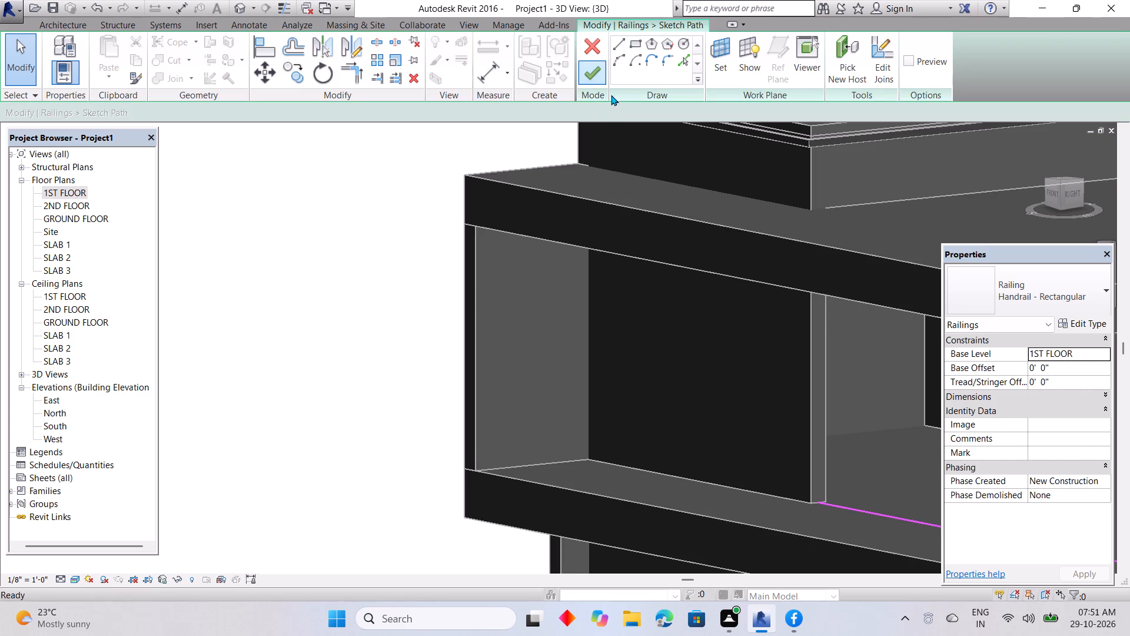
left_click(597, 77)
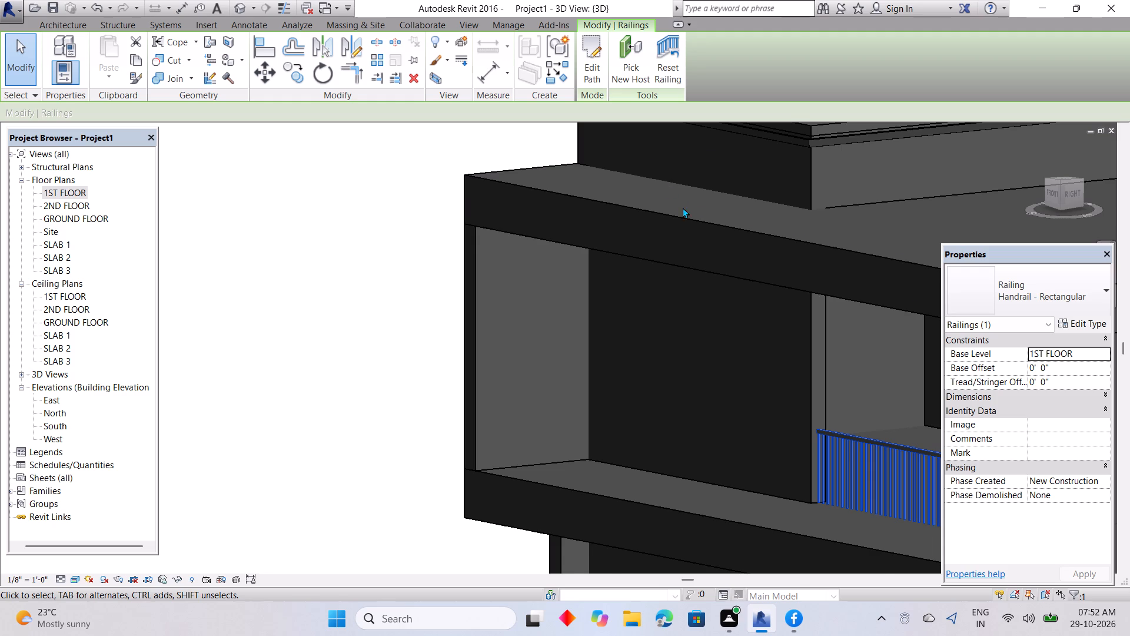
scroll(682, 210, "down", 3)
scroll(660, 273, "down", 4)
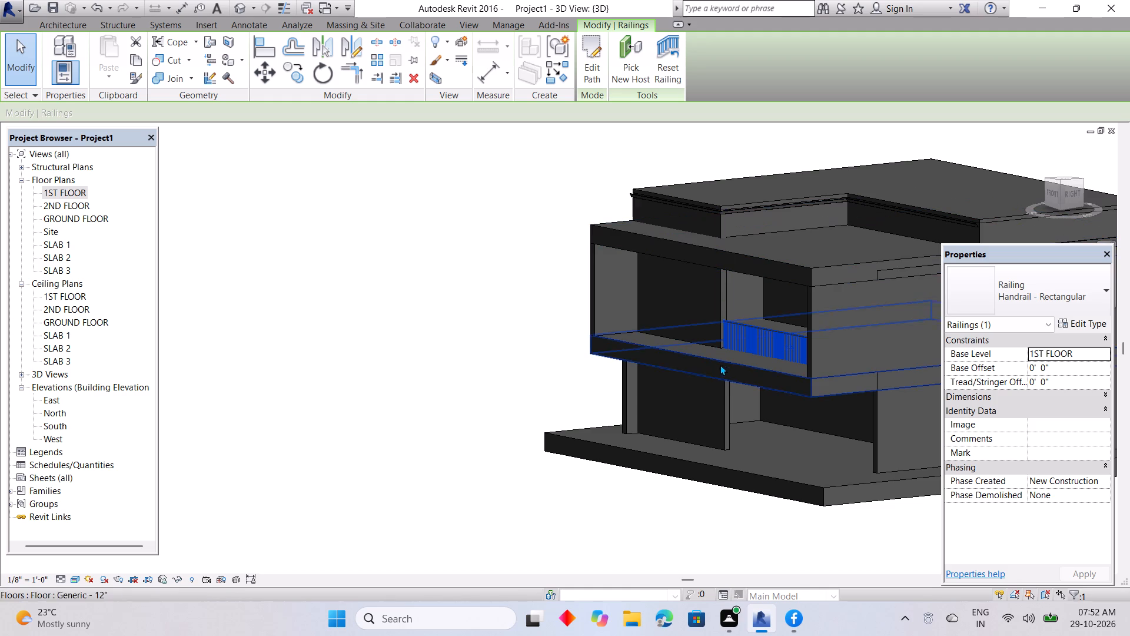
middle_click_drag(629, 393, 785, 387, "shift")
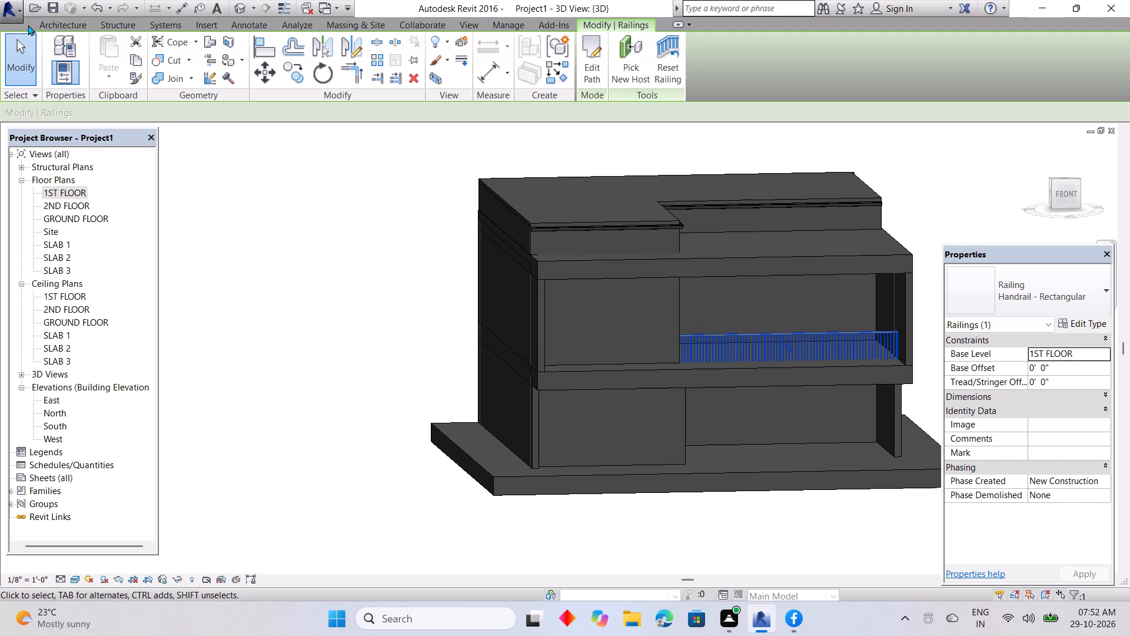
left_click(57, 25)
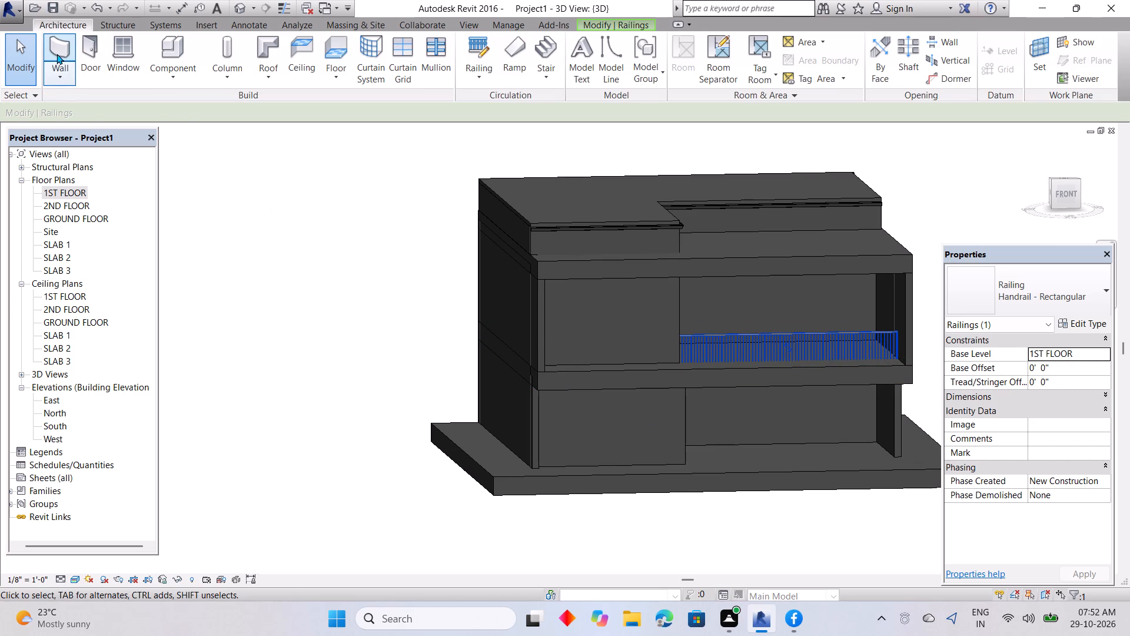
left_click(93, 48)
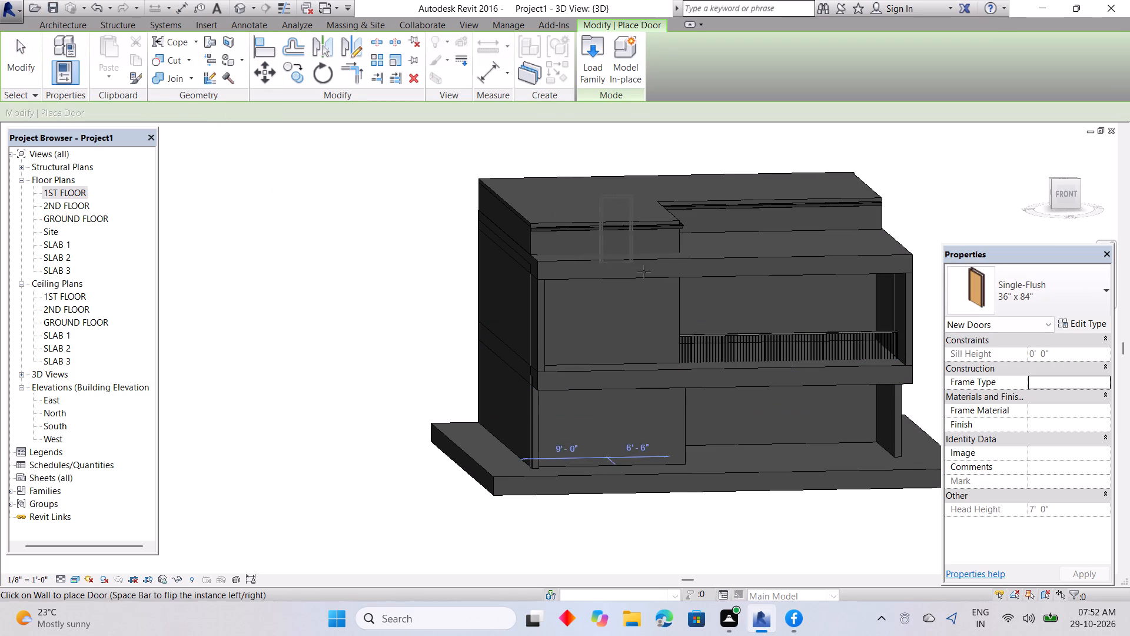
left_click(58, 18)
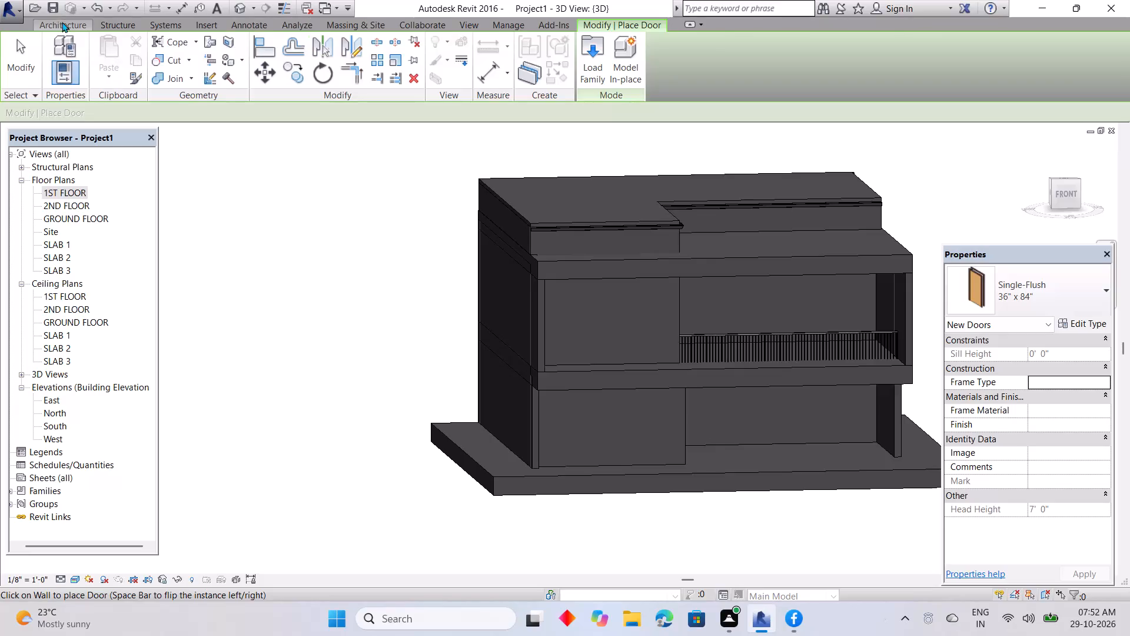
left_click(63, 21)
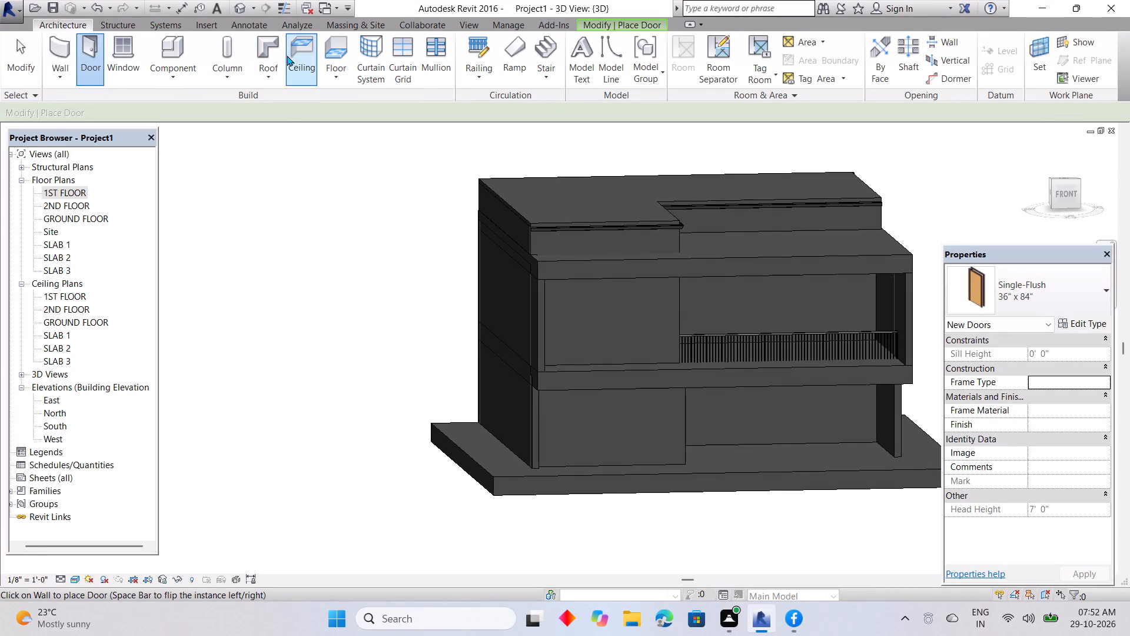
Start placing a component and open the US Imperial library's Commercial door families for loading.
left_click(179, 64)
left_click(184, 95)
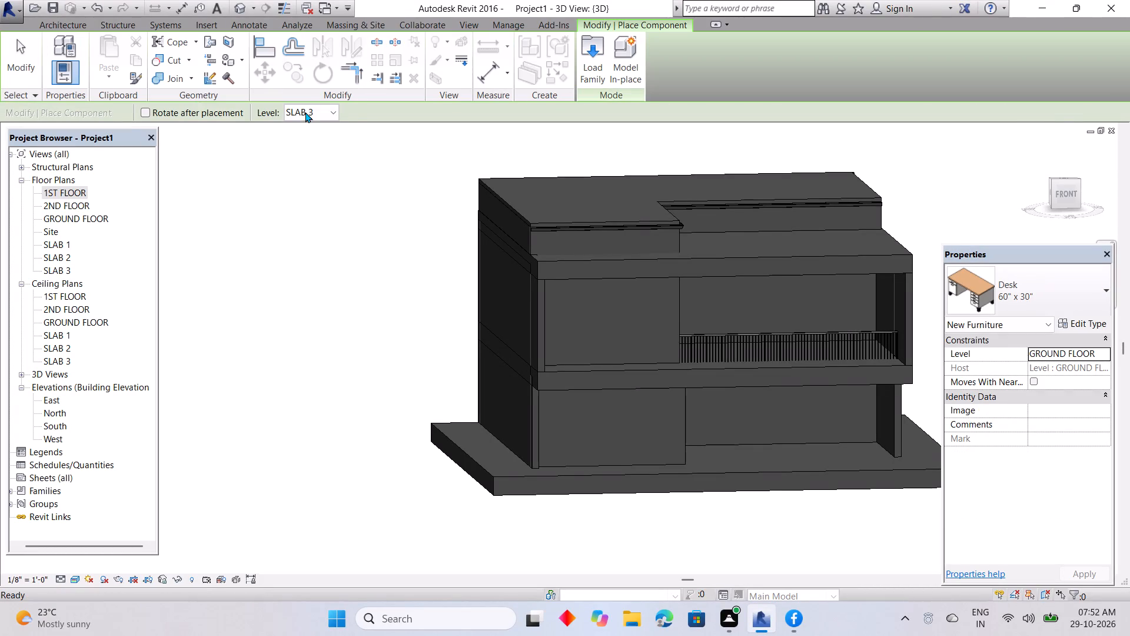
left_click(590, 54)
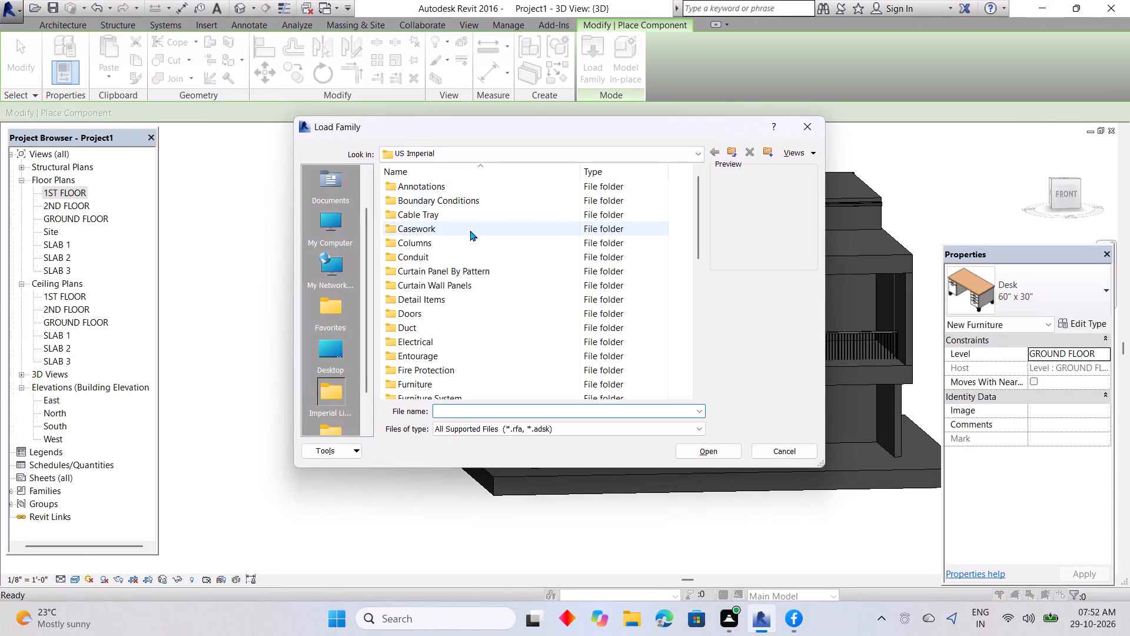
scroll(447, 270, "down", 3)
scroll(441, 275, "up", 2)
left_click(434, 269)
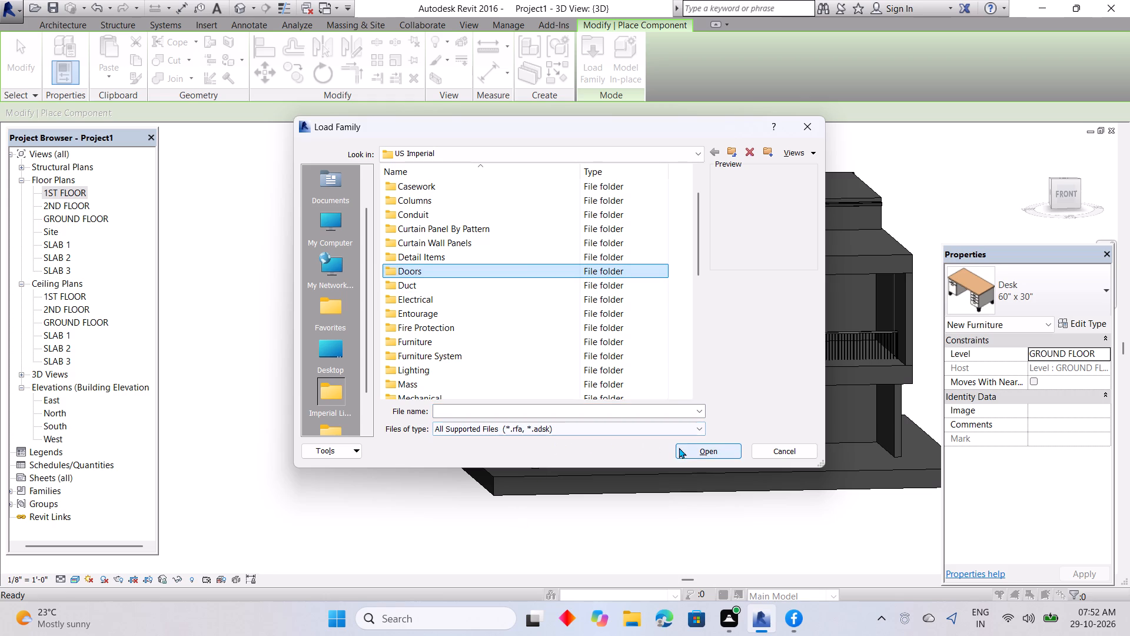
left_click(696, 450)
left_click(477, 188)
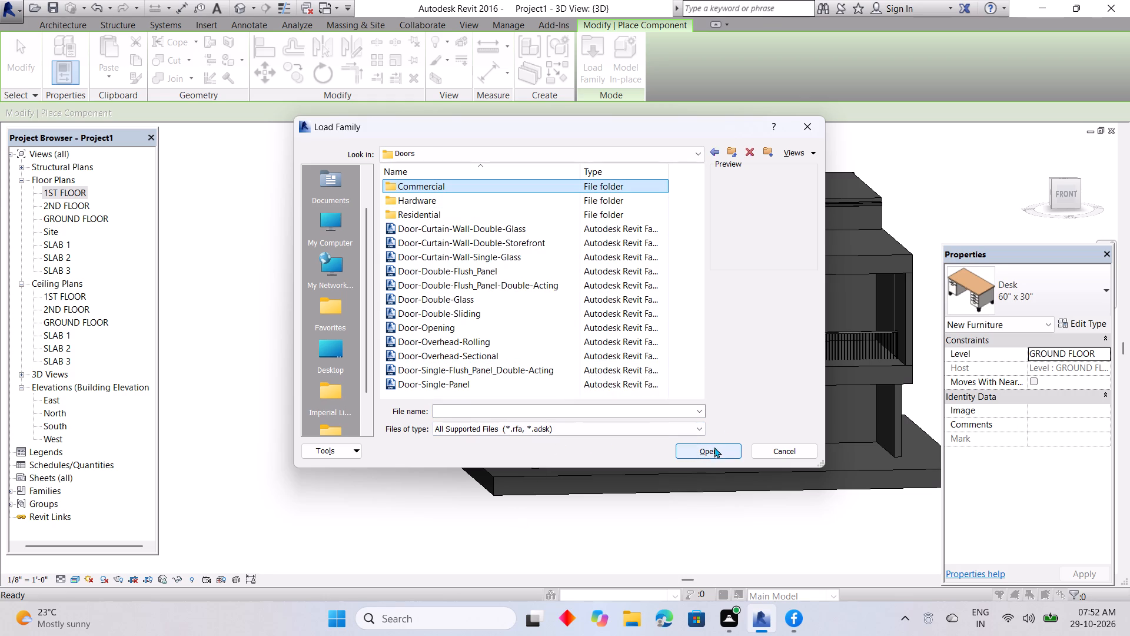
left_click(713, 448)
Preview the Commercial door families one after another, from Door-Exterior-Double down to Door-Passage-Uneven-Flush.
left_click(480, 190)
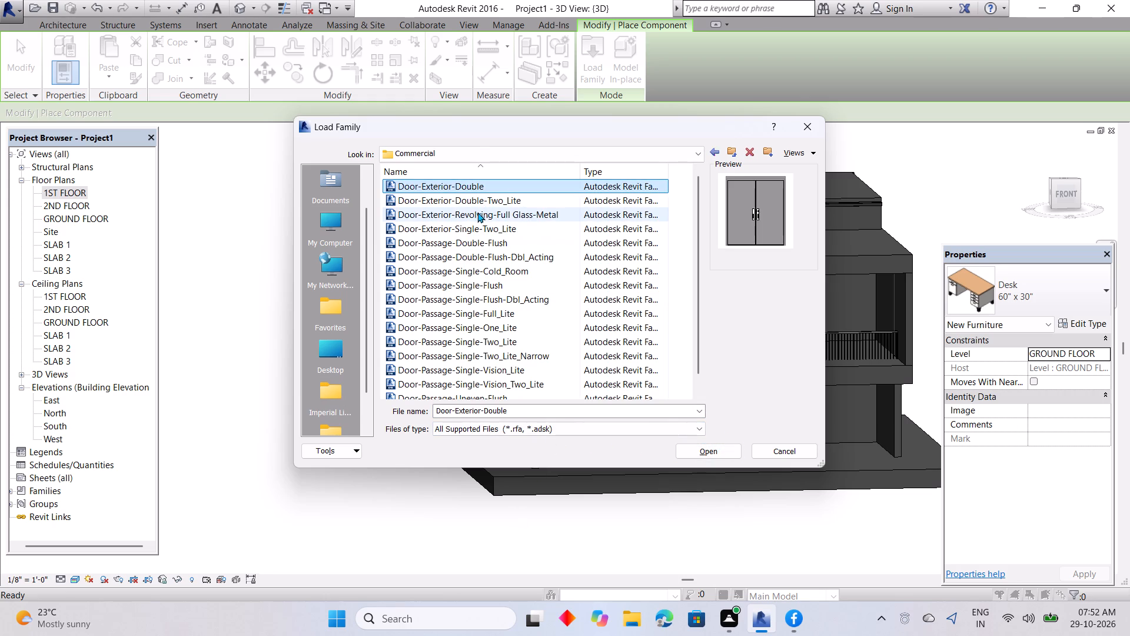
left_click(477, 211)
left_click(482, 227)
left_click(477, 236)
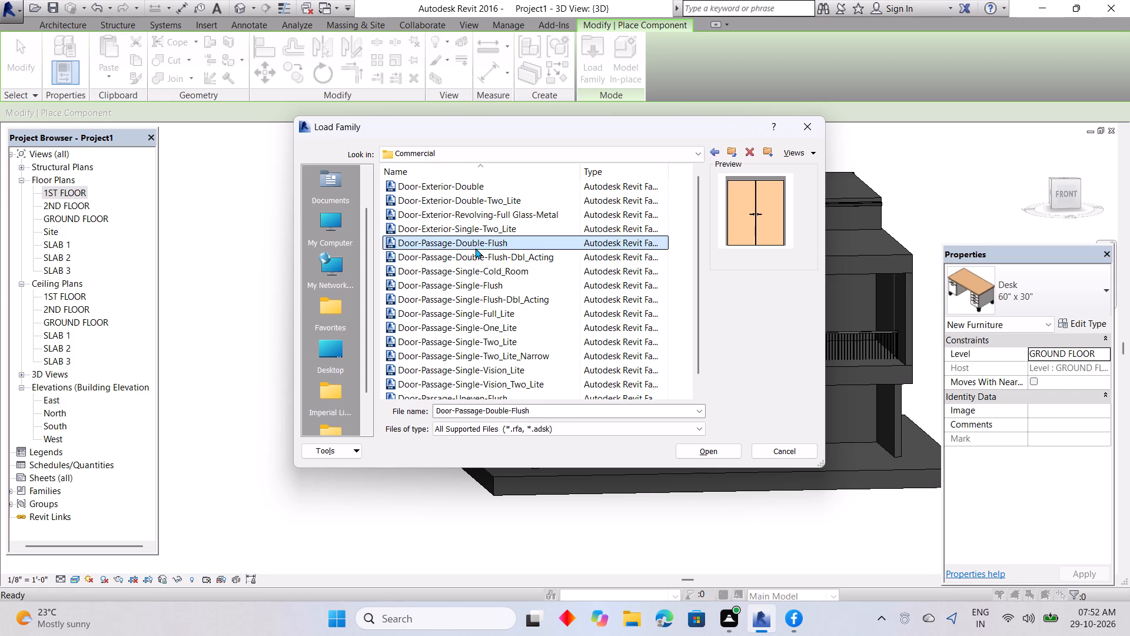
left_click(473, 254)
left_click(477, 268)
left_click(479, 280)
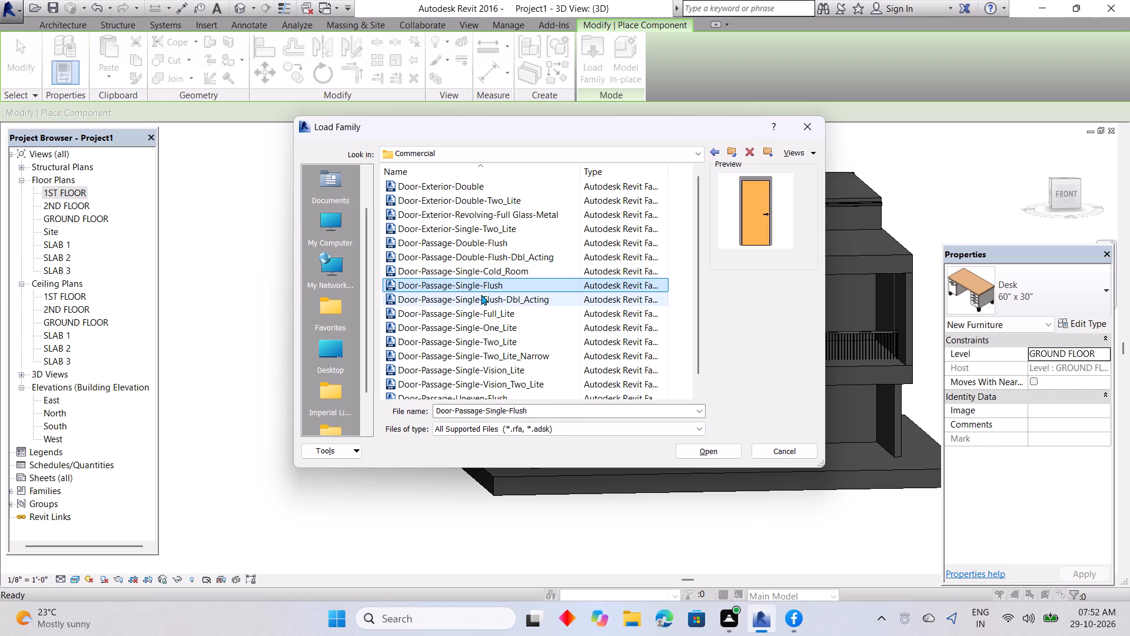
left_click(482, 294)
scroll(487, 308, "down", 1)
left_click(487, 308)
left_click(487, 292)
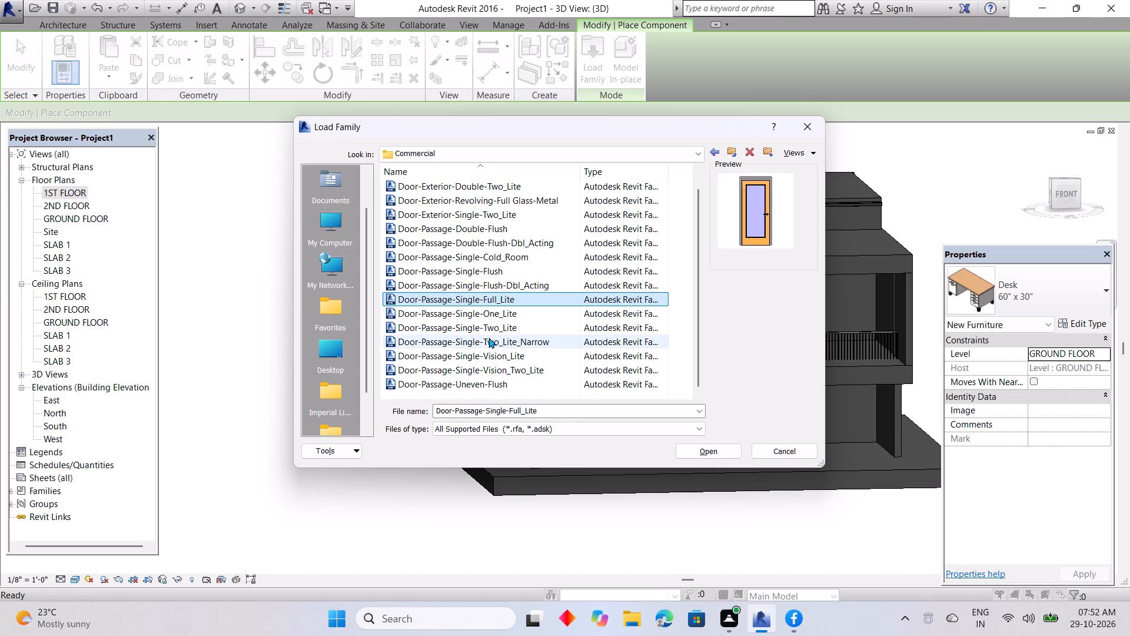
left_click(488, 337)
left_click(479, 374)
left_click(483, 346)
left_click(487, 366)
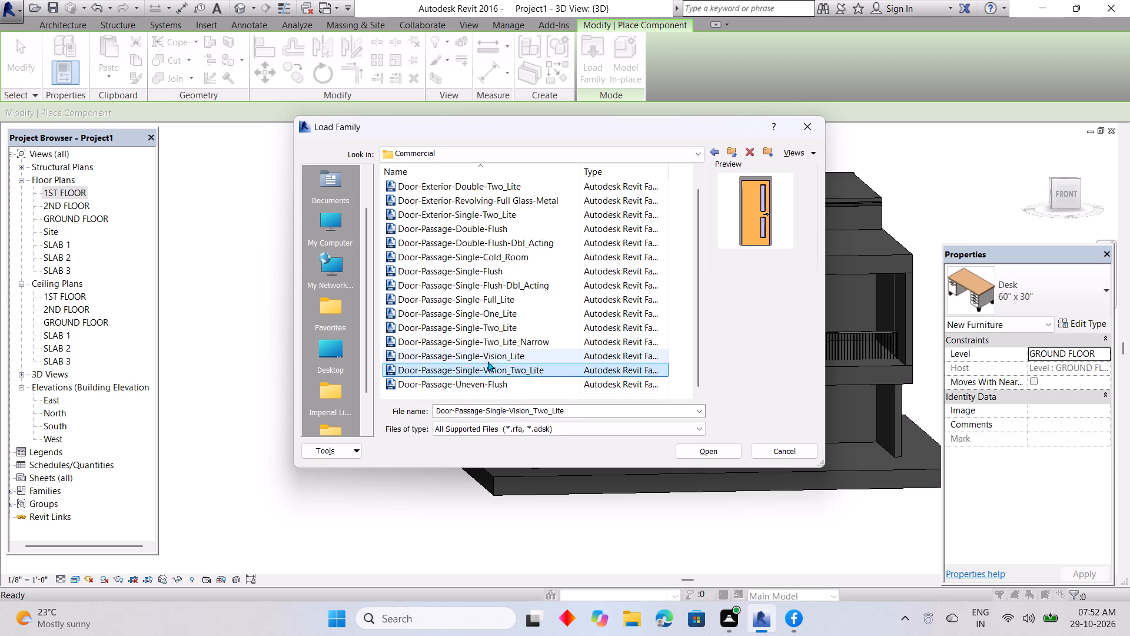
left_click(484, 373)
left_click_drag(483, 382, 483, 375)
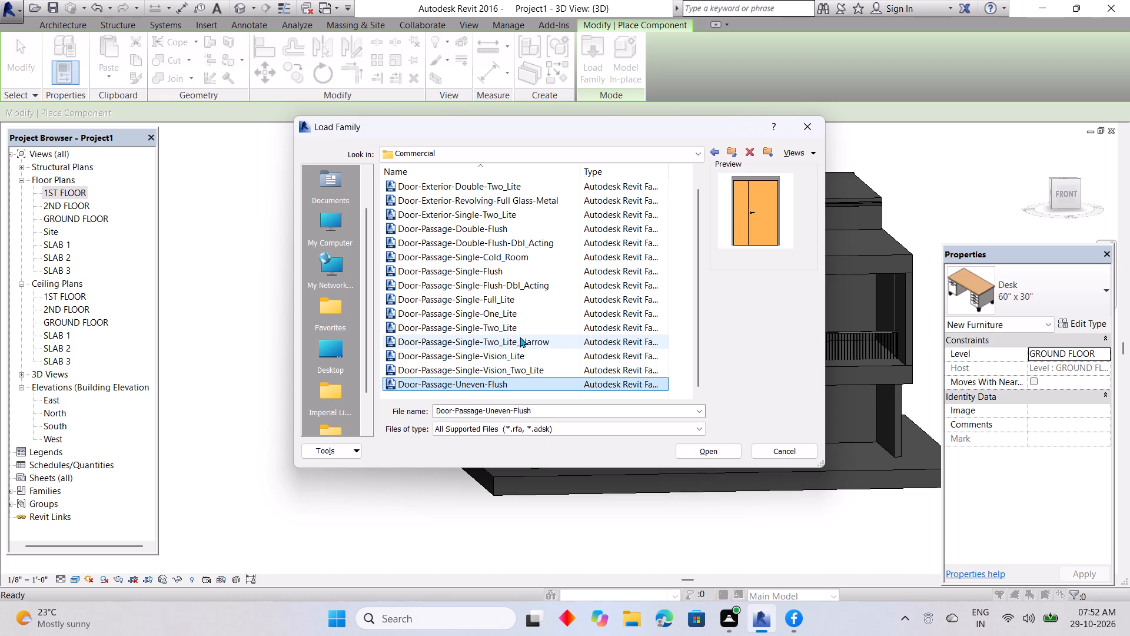
Go back over the exterior and passage door previews in the Commercial folder to compare candidates for the front wall.
left_click(520, 337)
left_click(483, 250)
left_click(474, 211)
left_click(468, 188)
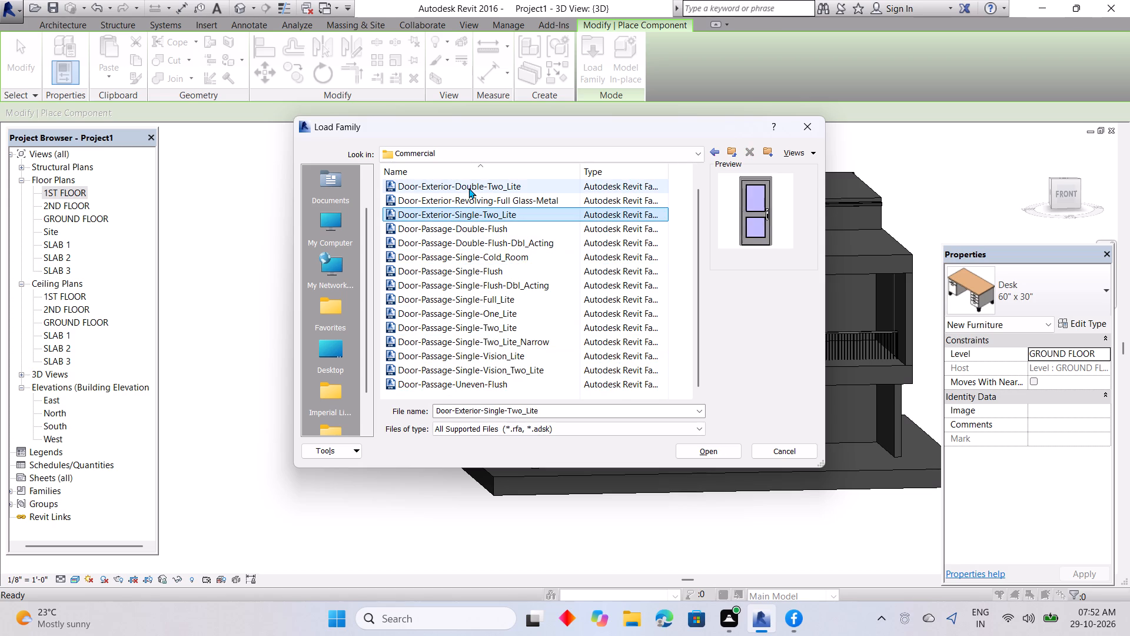
left_click(461, 214)
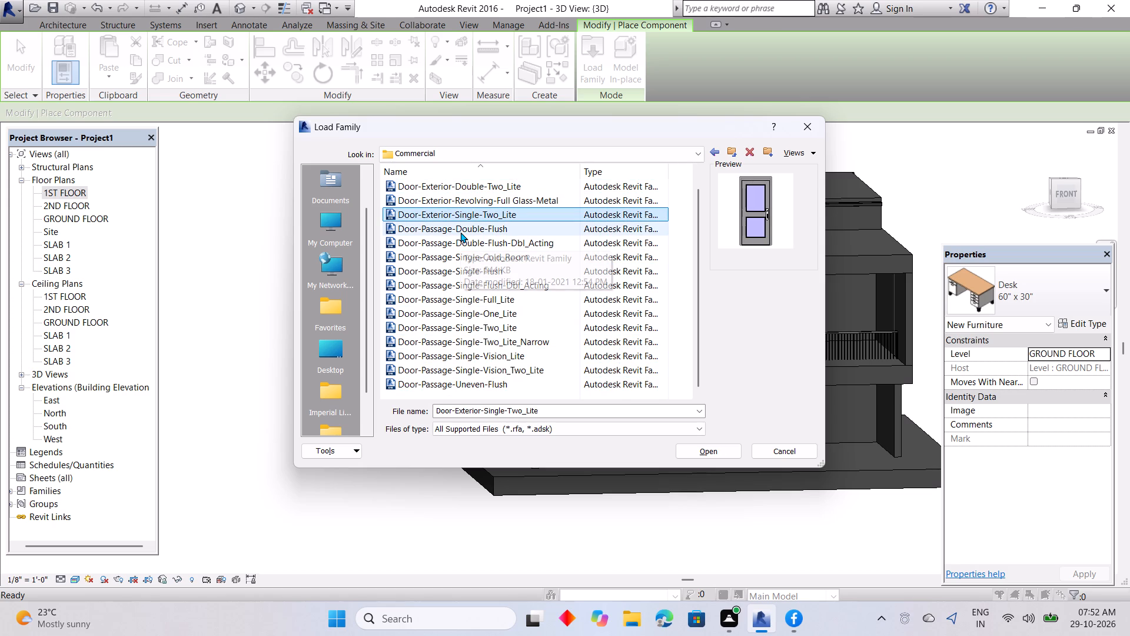
left_click(460, 233)
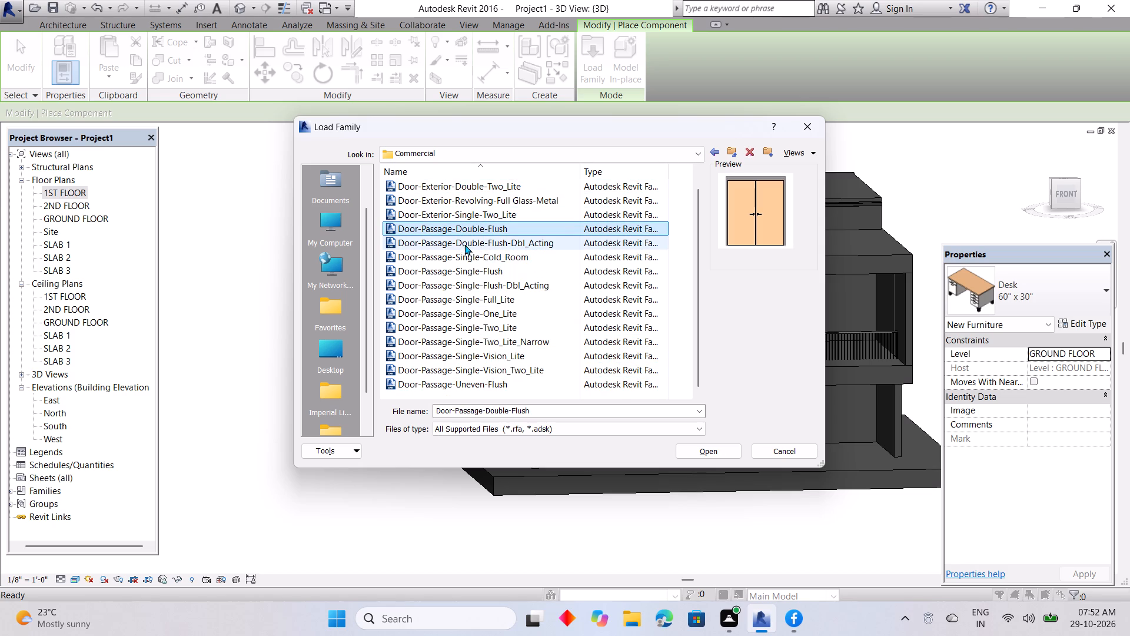
left_click(471, 206)
left_click(480, 184)
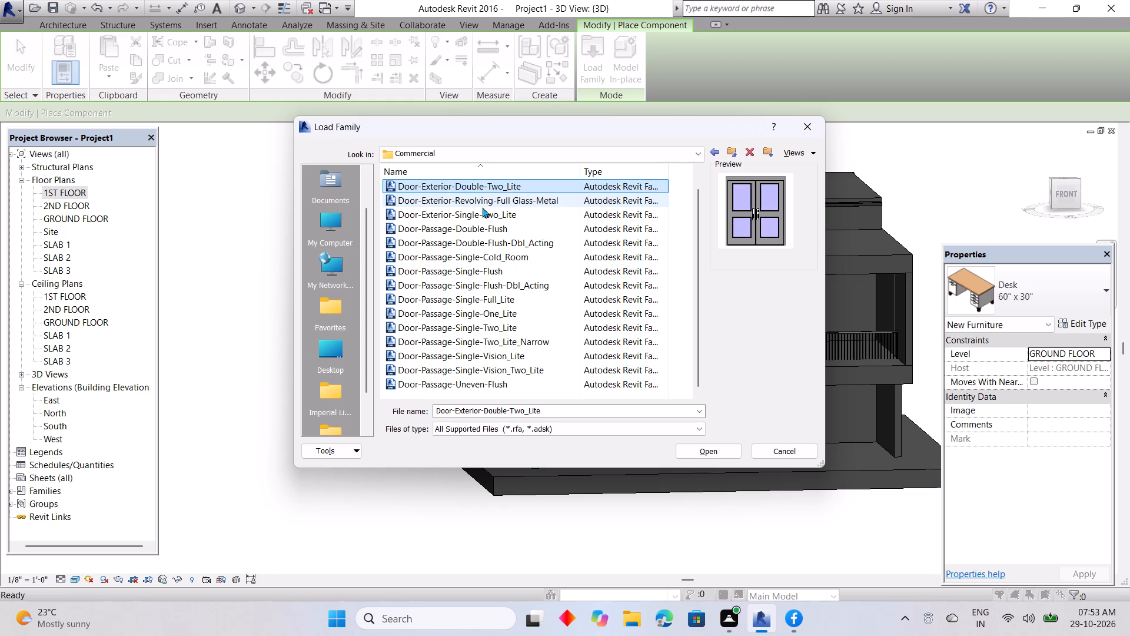
left_click(477, 219)
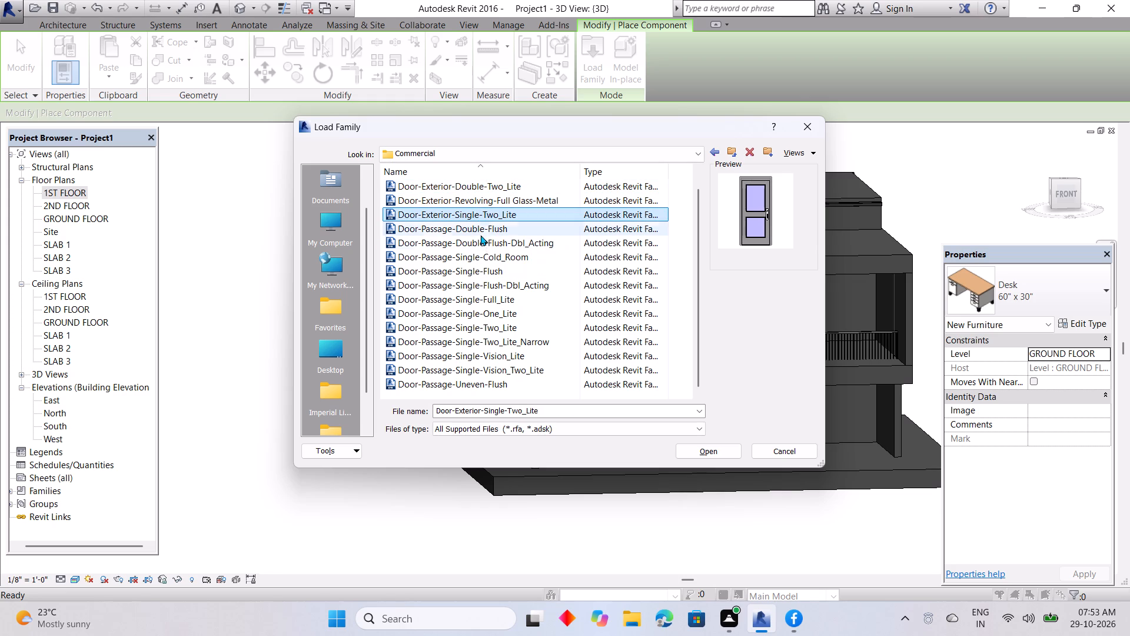
left_click(480, 241)
left_click(487, 264)
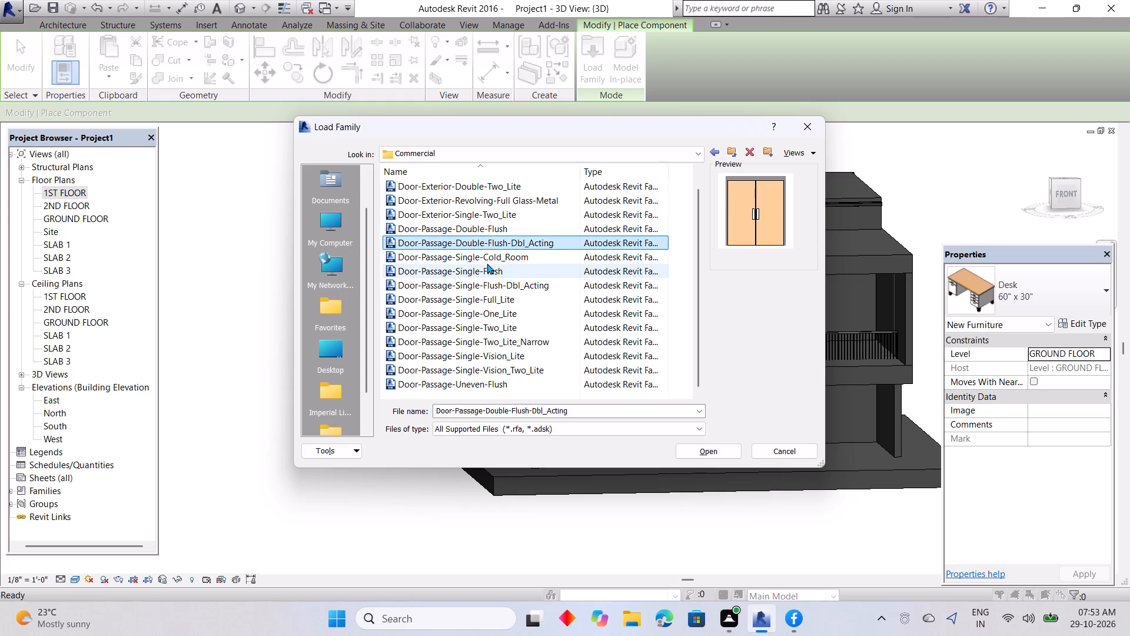
left_click(484, 281)
left_click(486, 303)
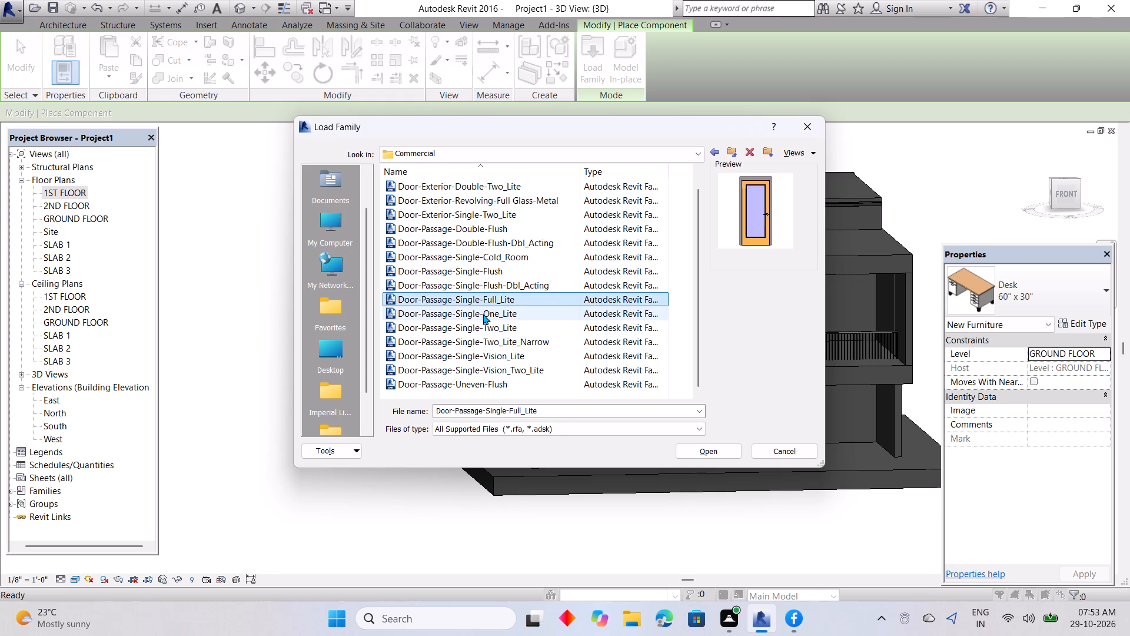
left_click(480, 306)
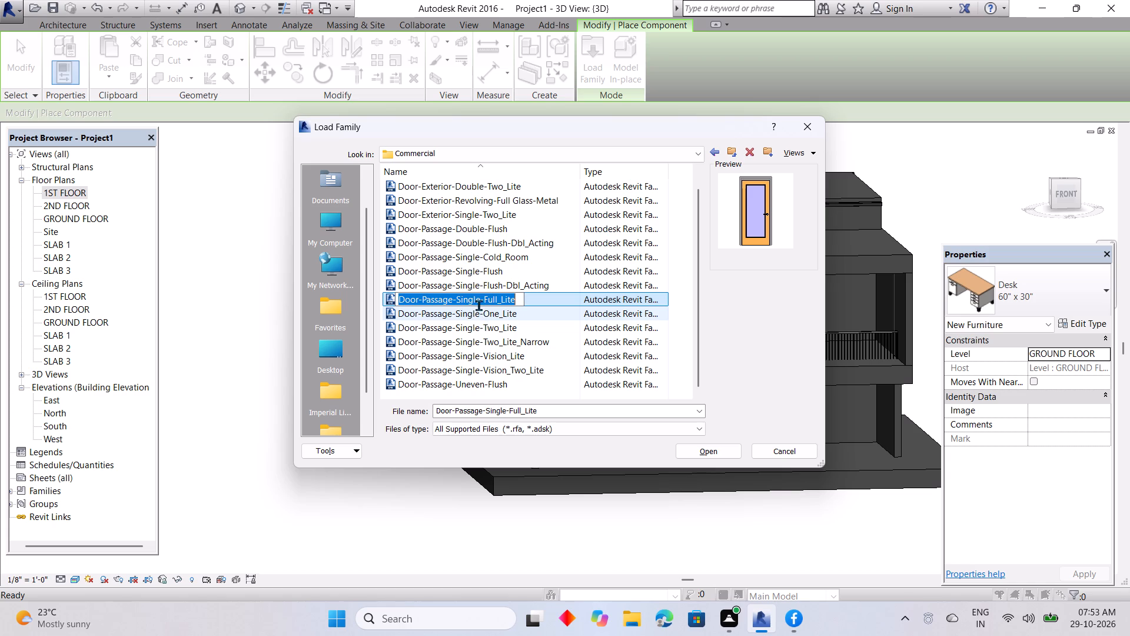
left_click(480, 310)
left_click(482, 326)
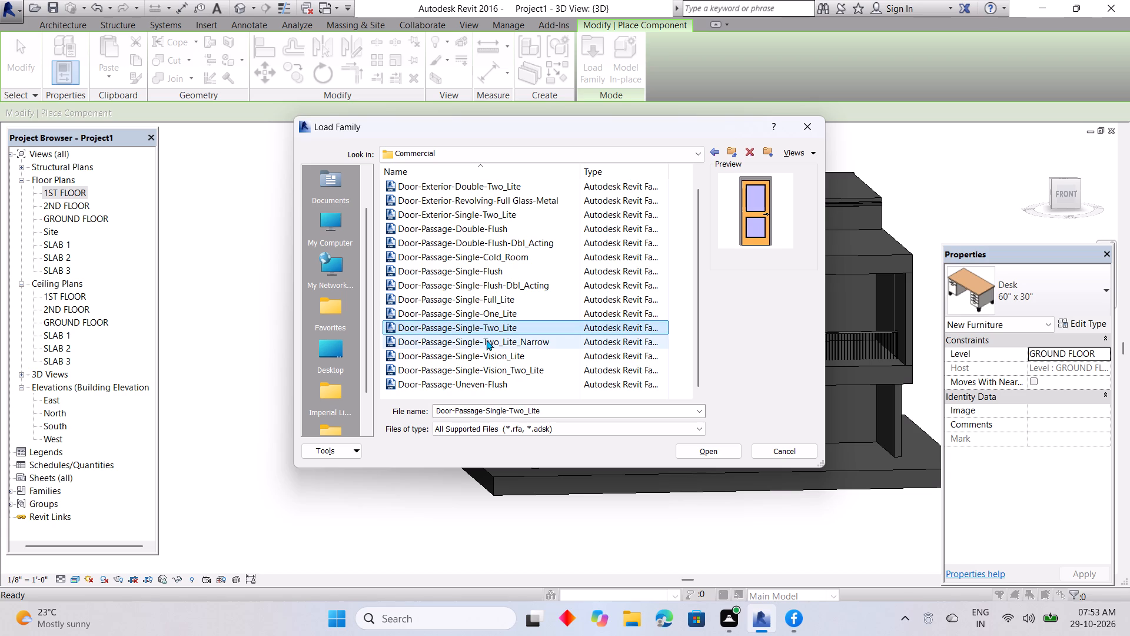
left_click(486, 340)
left_click(490, 363)
left_click(491, 380)
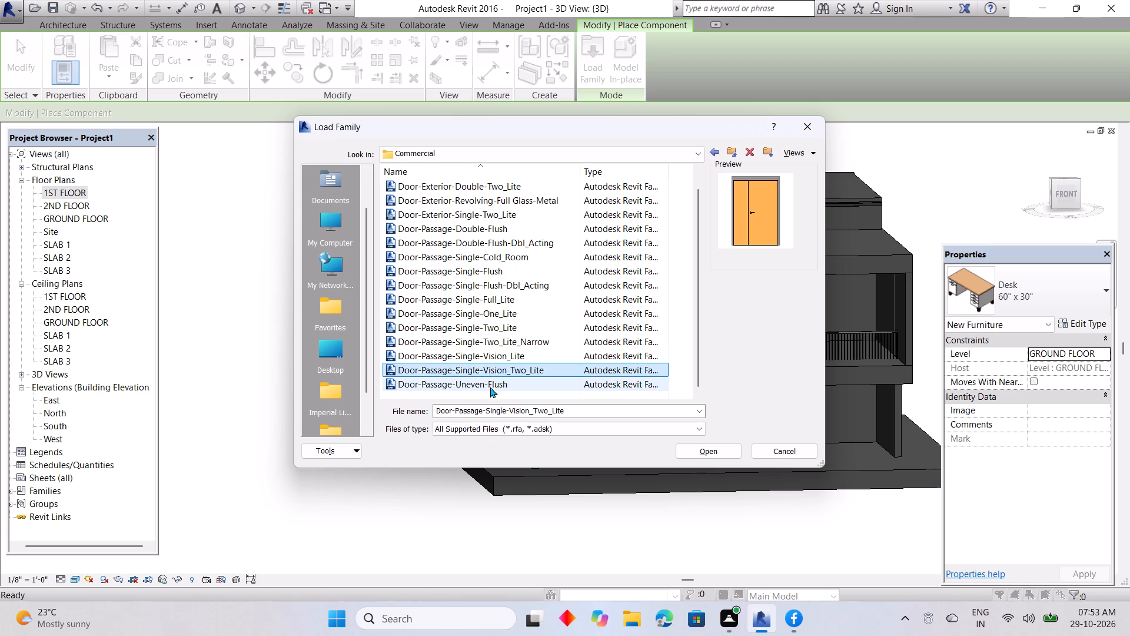
scroll(492, 346, "down", 4)
scroll(490, 333, "up", 1)
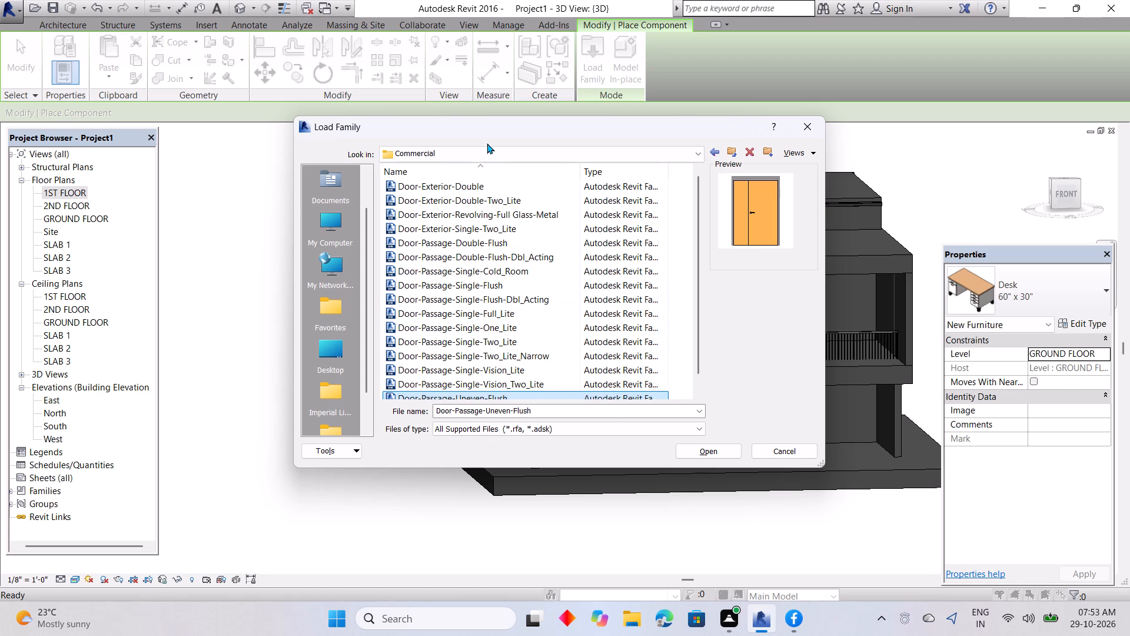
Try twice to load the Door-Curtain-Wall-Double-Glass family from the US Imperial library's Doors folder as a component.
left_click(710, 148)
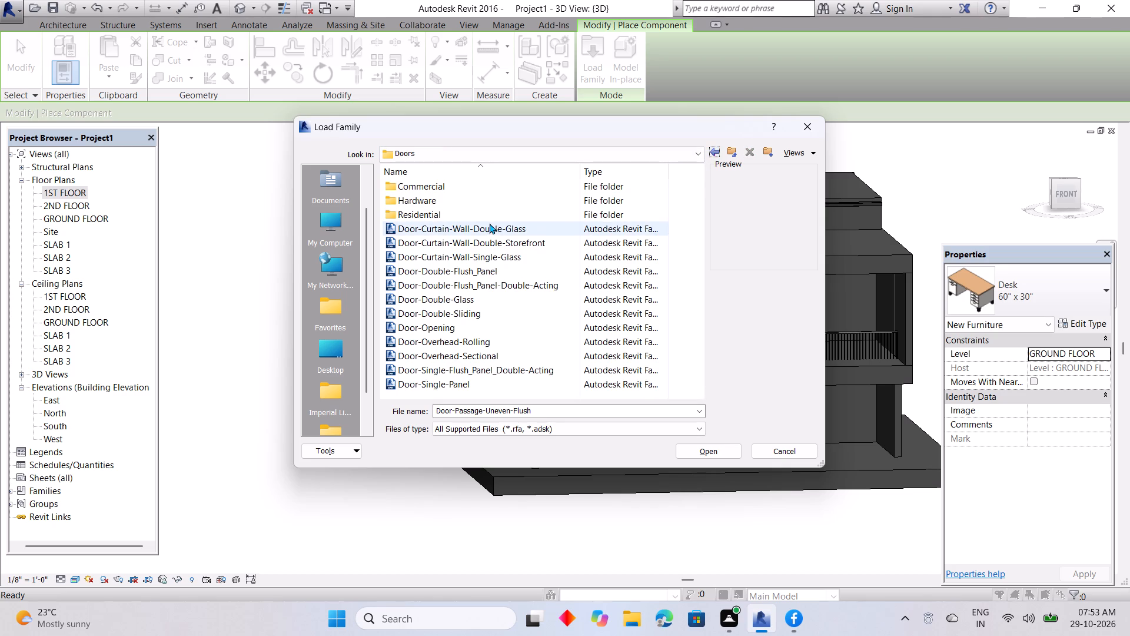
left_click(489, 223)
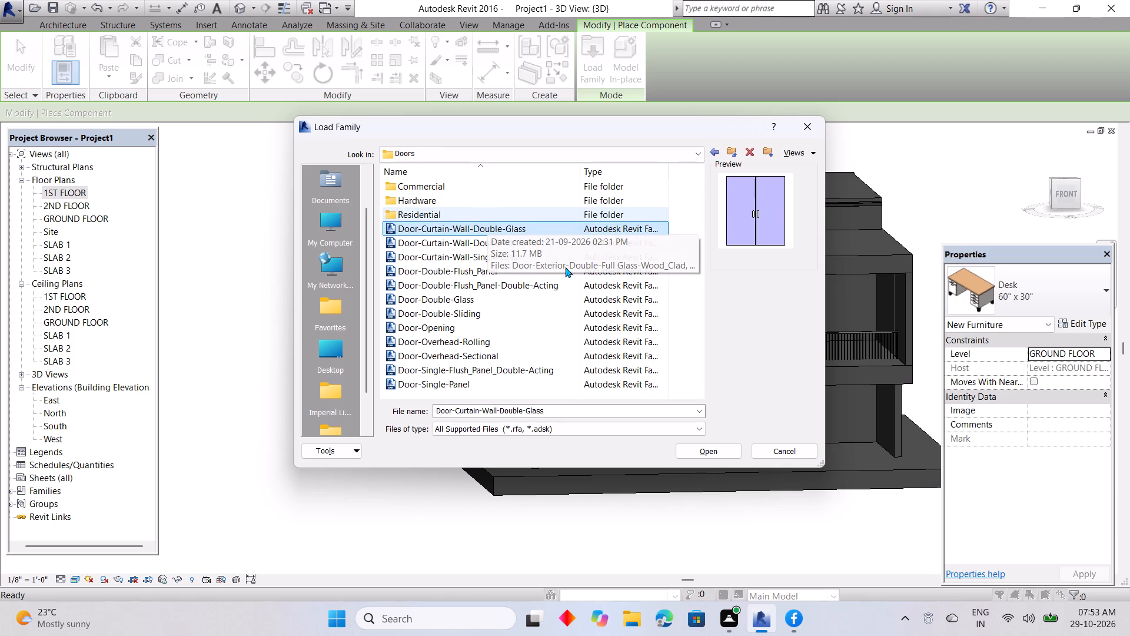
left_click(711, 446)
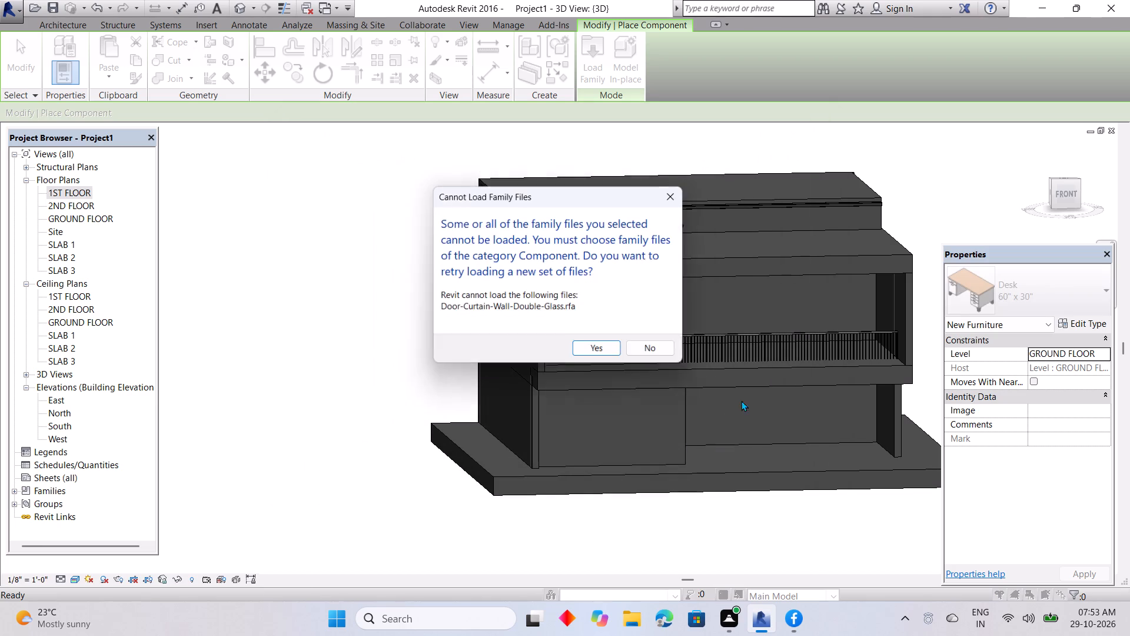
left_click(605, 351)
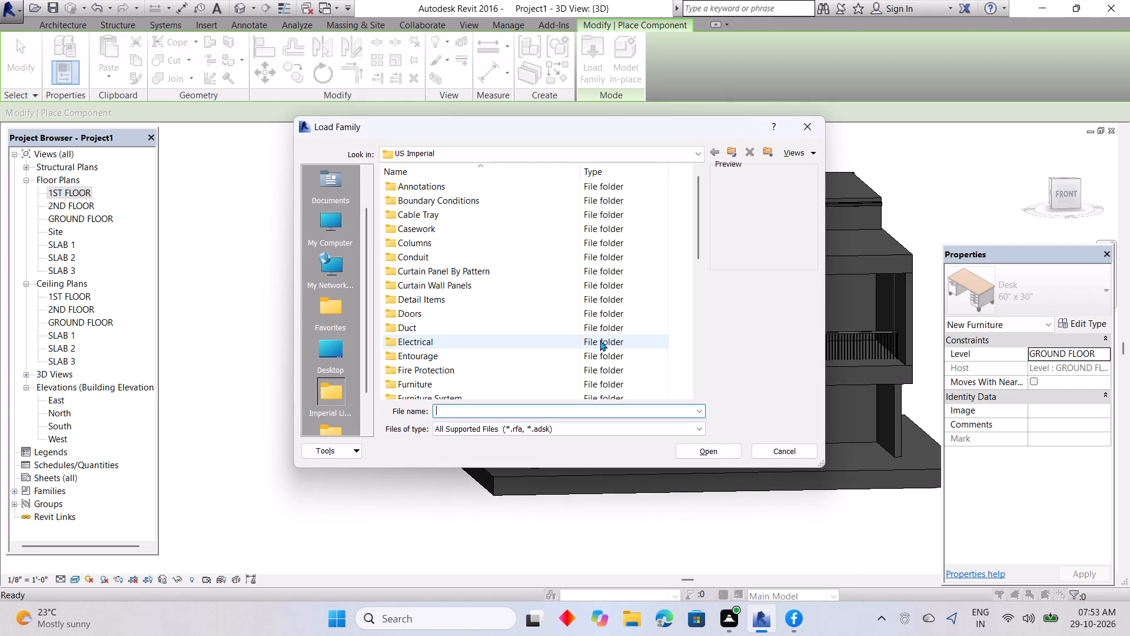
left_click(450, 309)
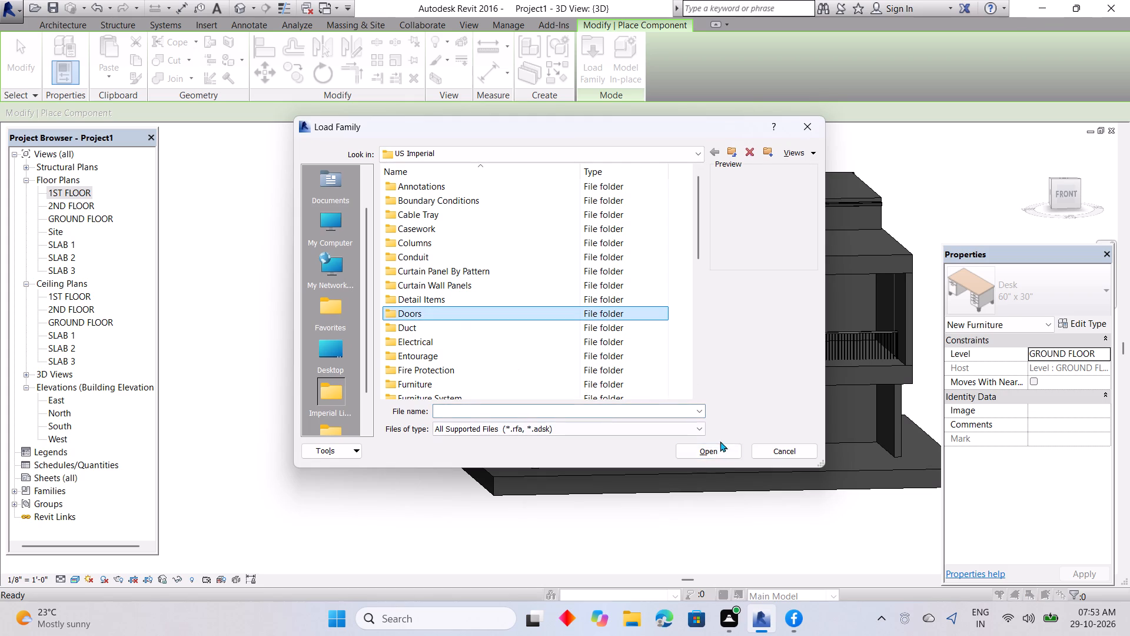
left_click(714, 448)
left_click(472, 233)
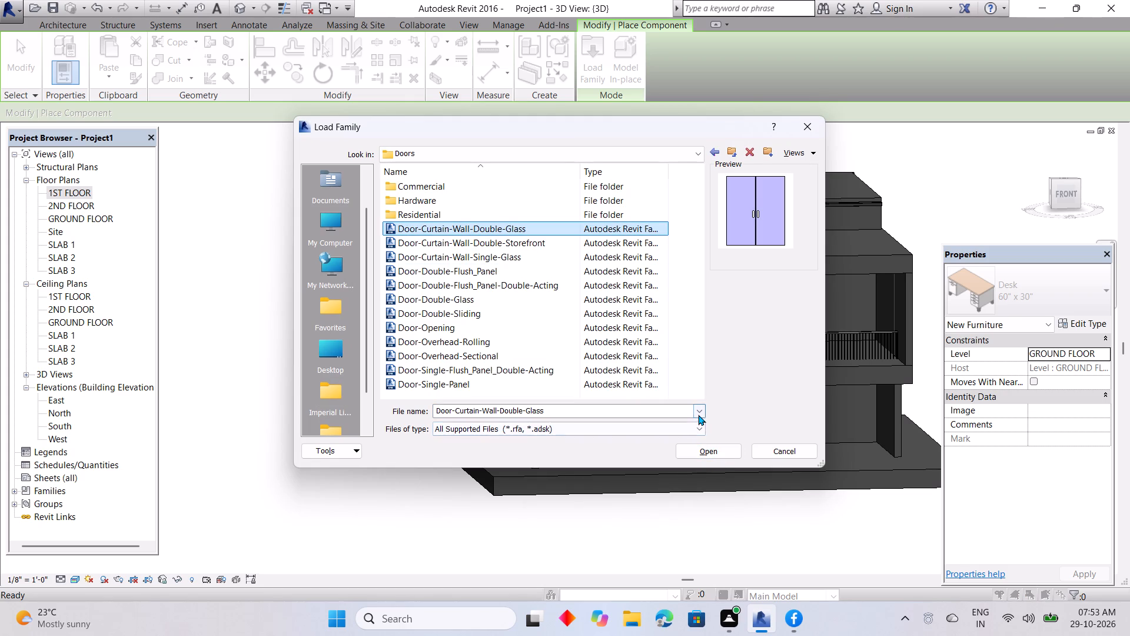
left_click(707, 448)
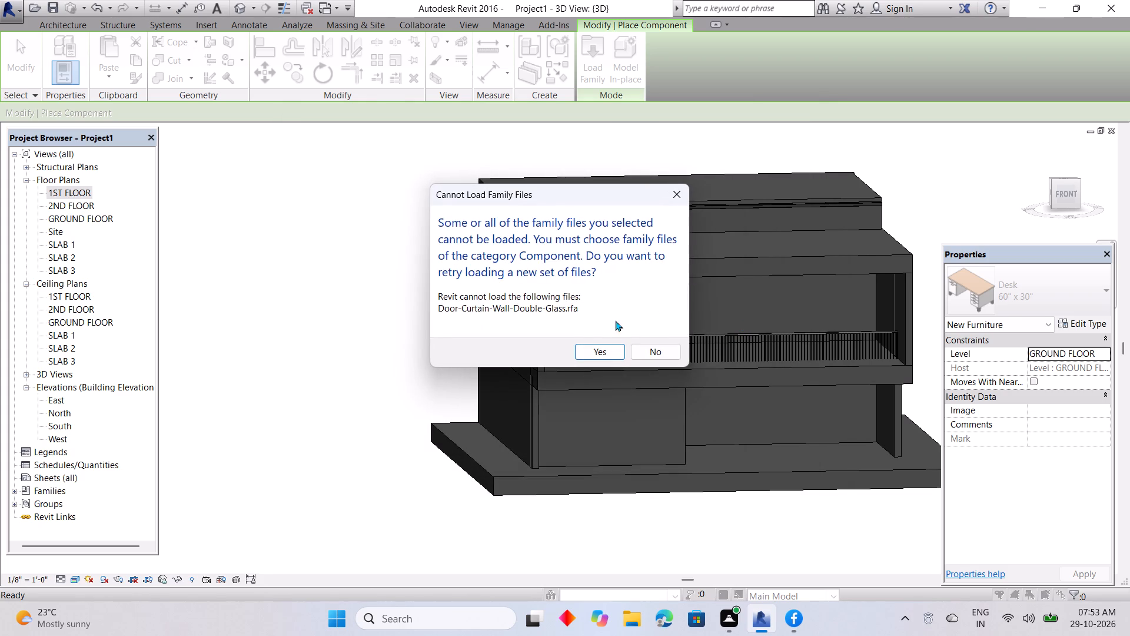
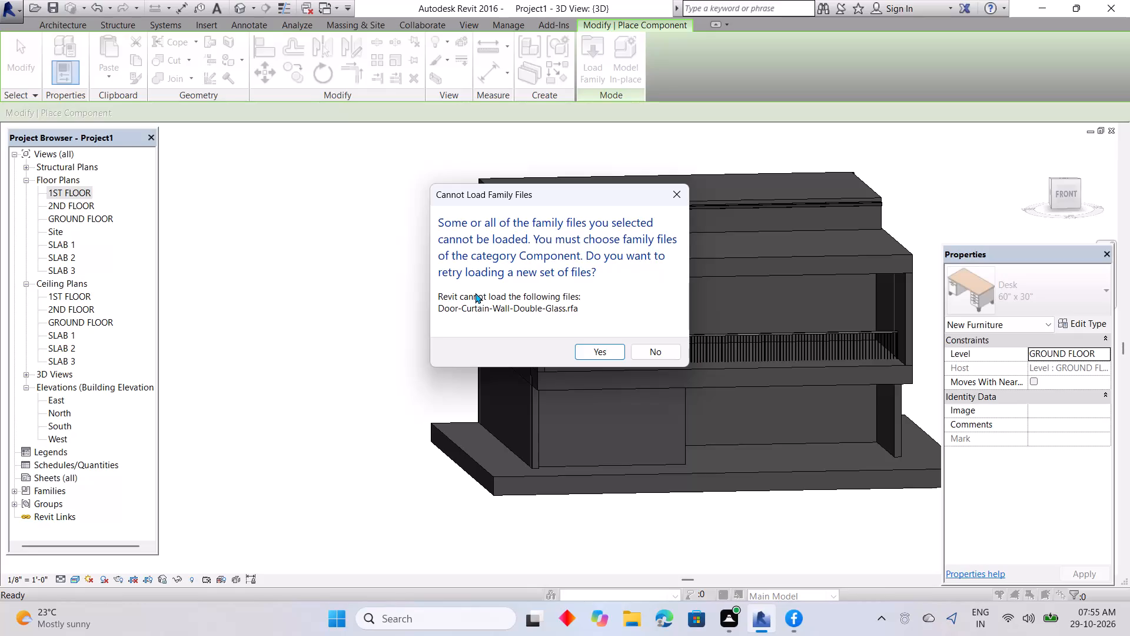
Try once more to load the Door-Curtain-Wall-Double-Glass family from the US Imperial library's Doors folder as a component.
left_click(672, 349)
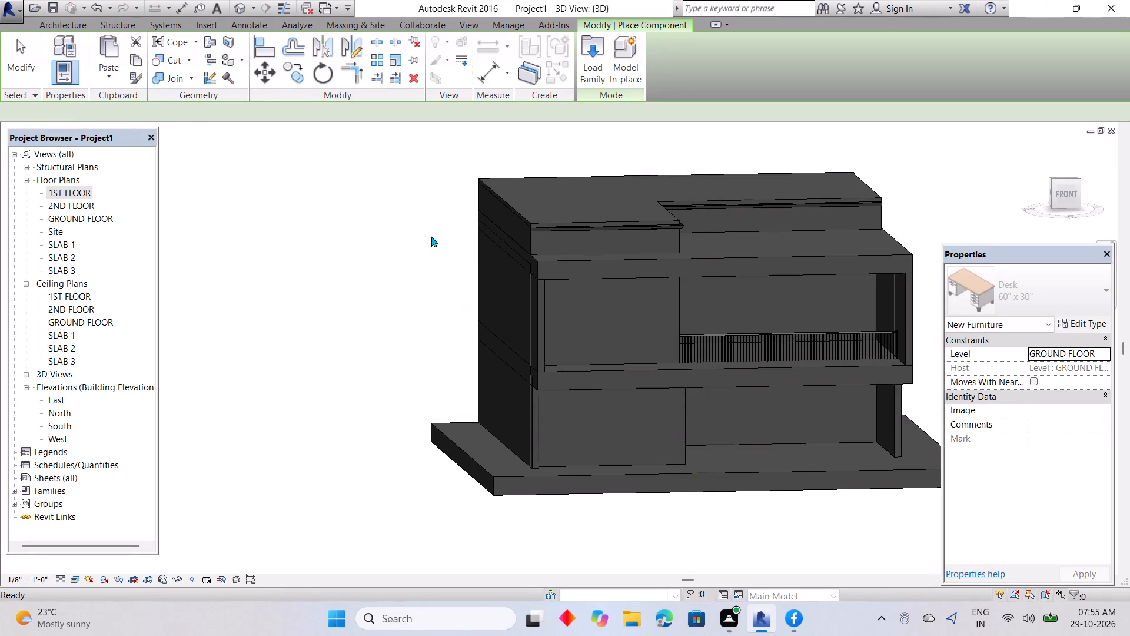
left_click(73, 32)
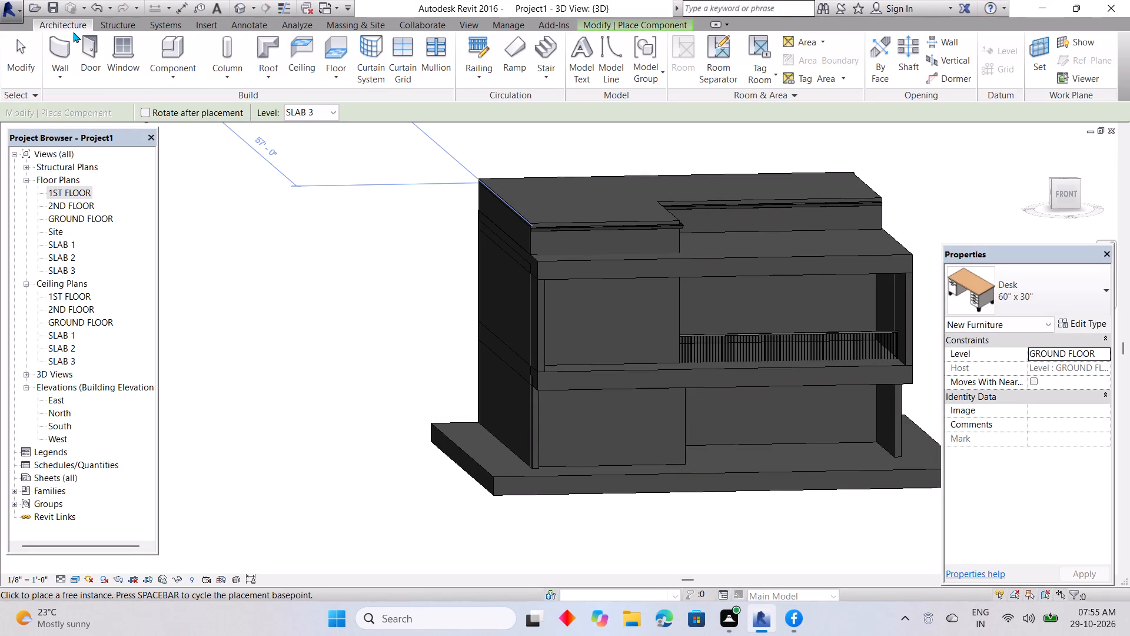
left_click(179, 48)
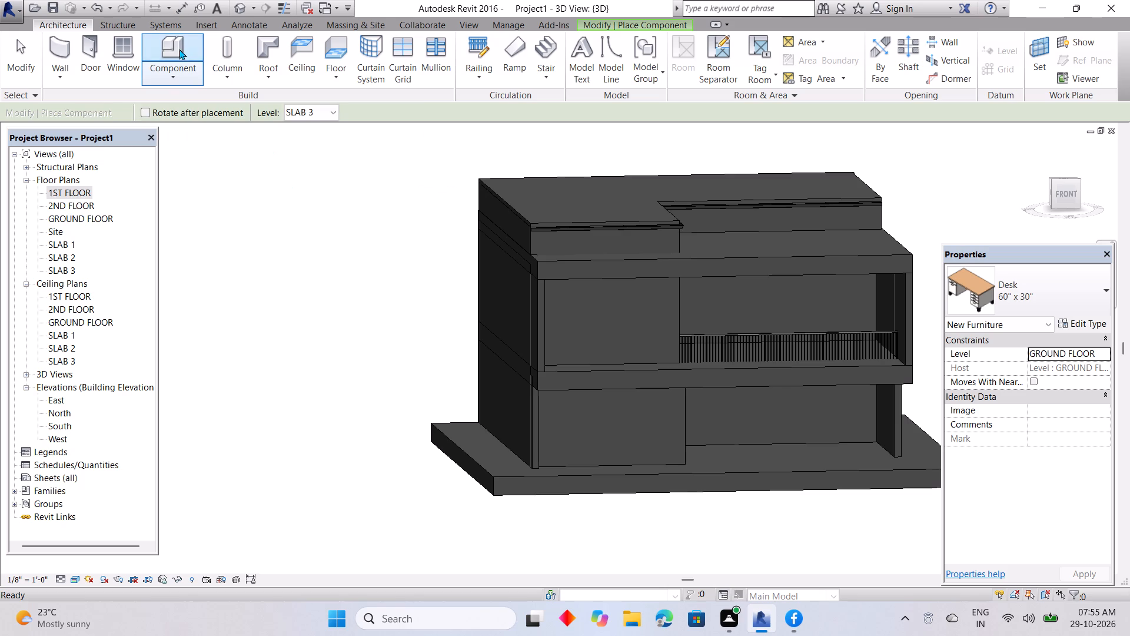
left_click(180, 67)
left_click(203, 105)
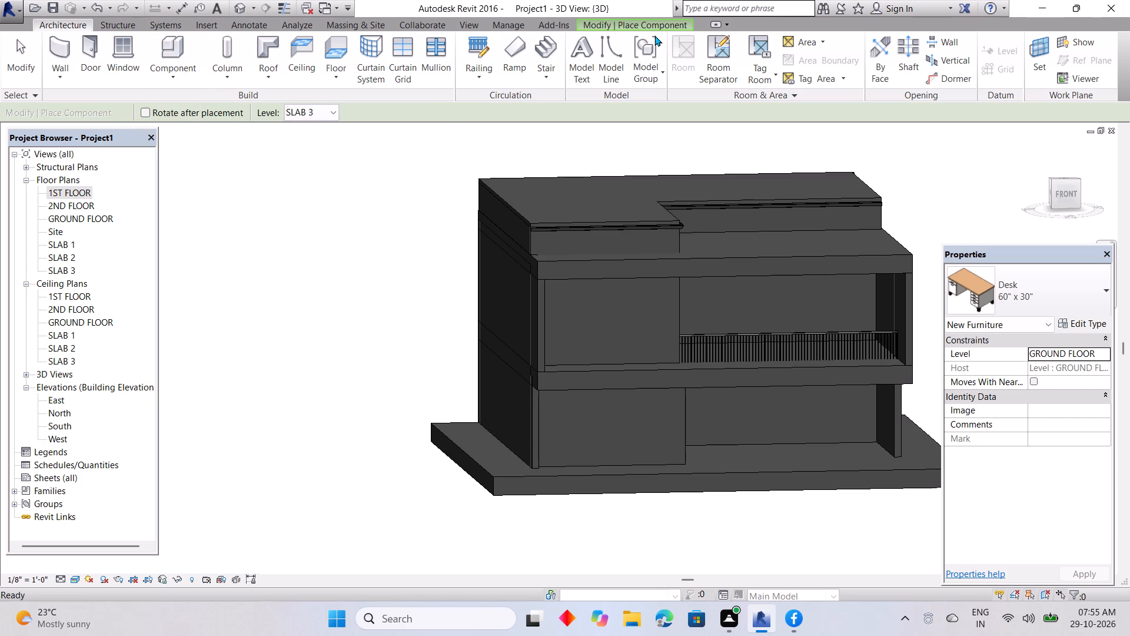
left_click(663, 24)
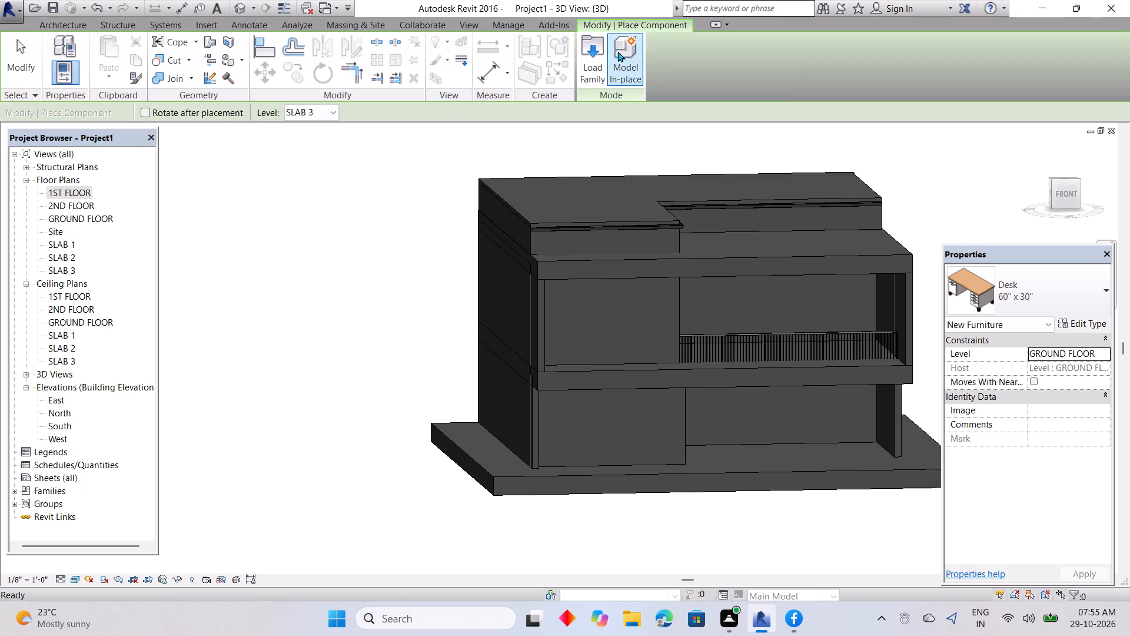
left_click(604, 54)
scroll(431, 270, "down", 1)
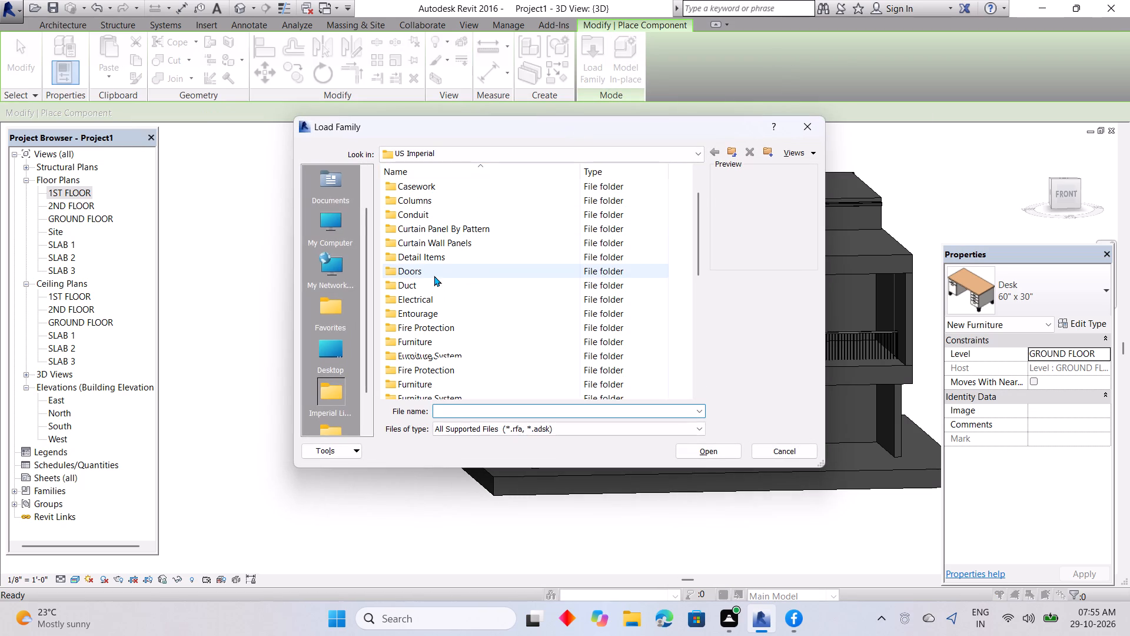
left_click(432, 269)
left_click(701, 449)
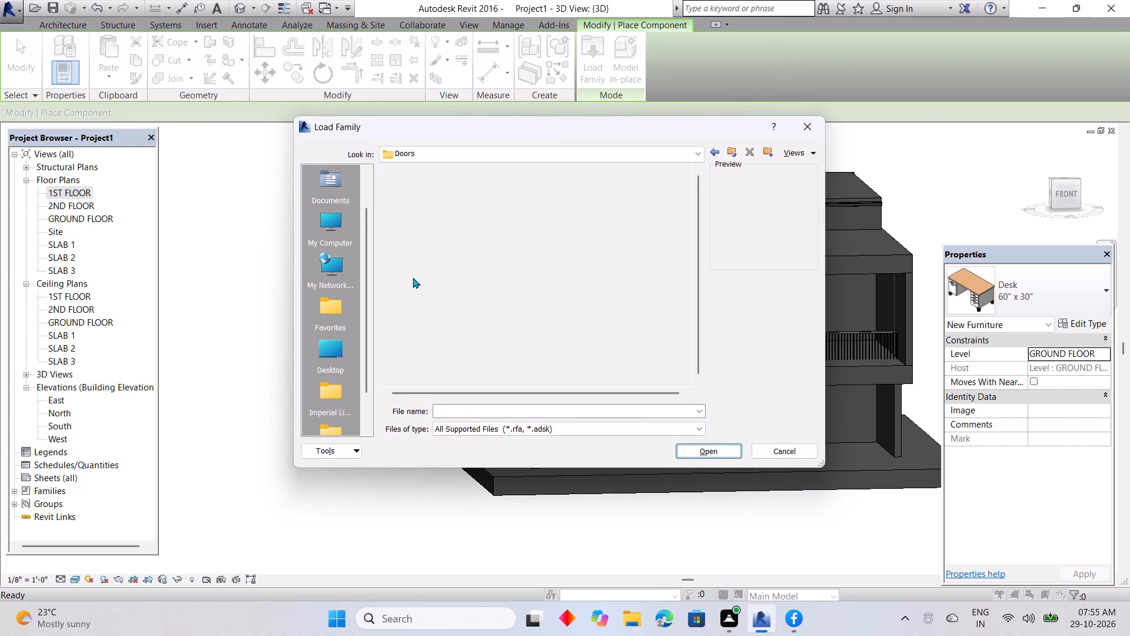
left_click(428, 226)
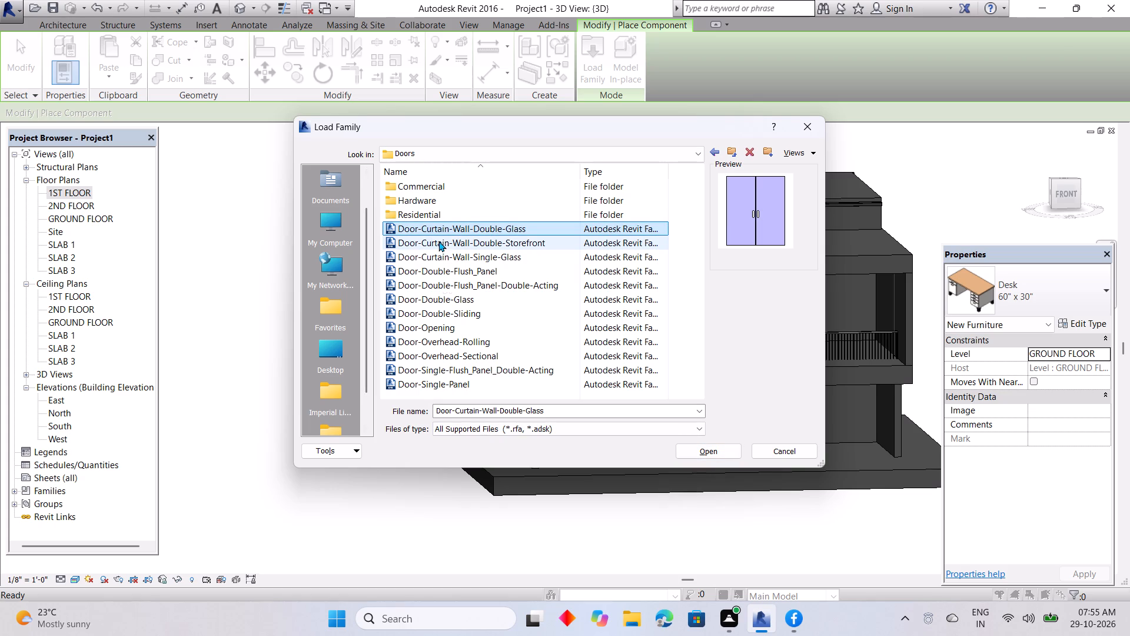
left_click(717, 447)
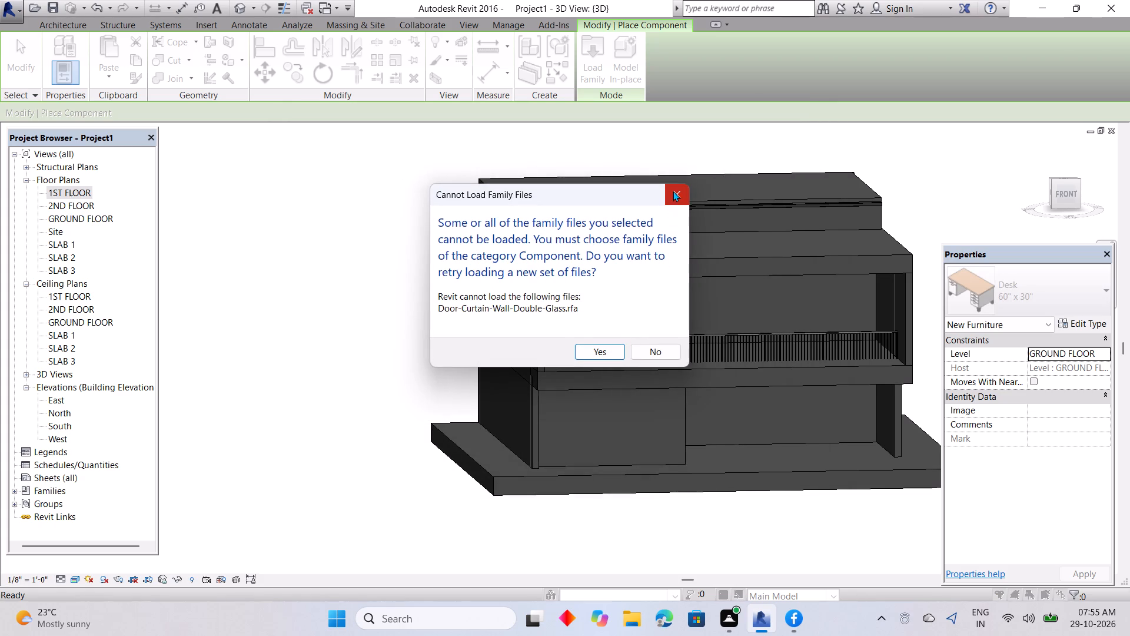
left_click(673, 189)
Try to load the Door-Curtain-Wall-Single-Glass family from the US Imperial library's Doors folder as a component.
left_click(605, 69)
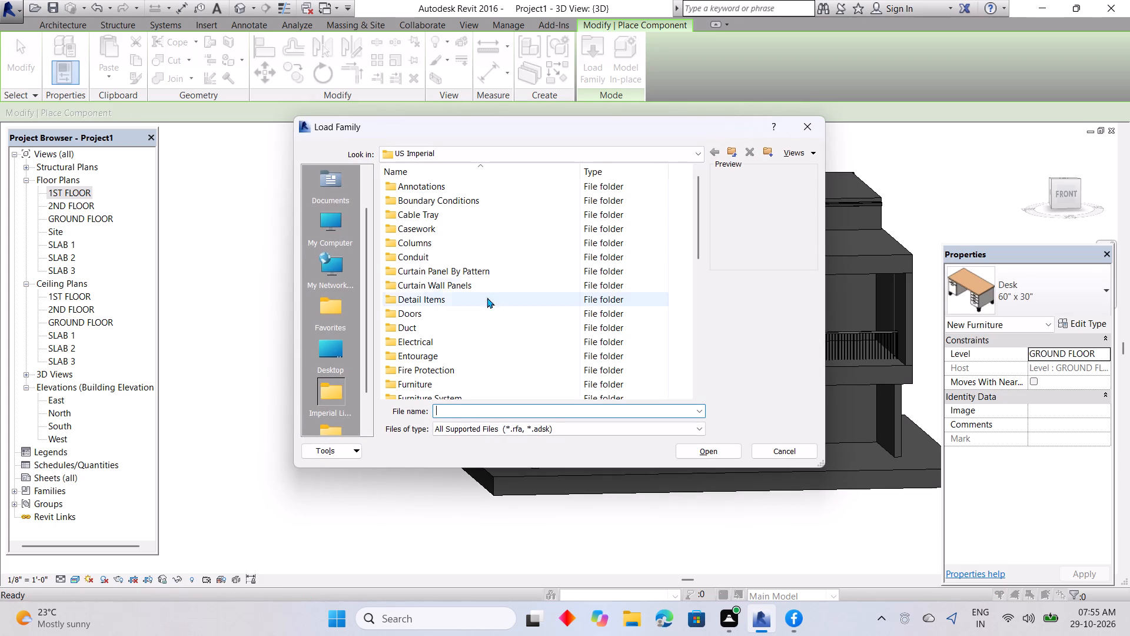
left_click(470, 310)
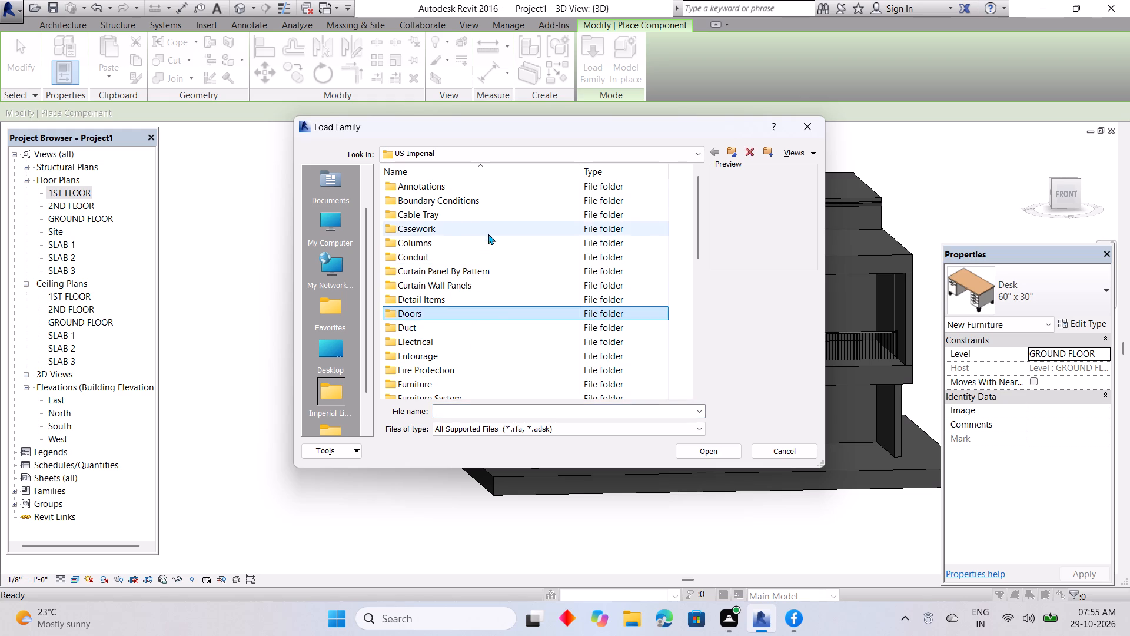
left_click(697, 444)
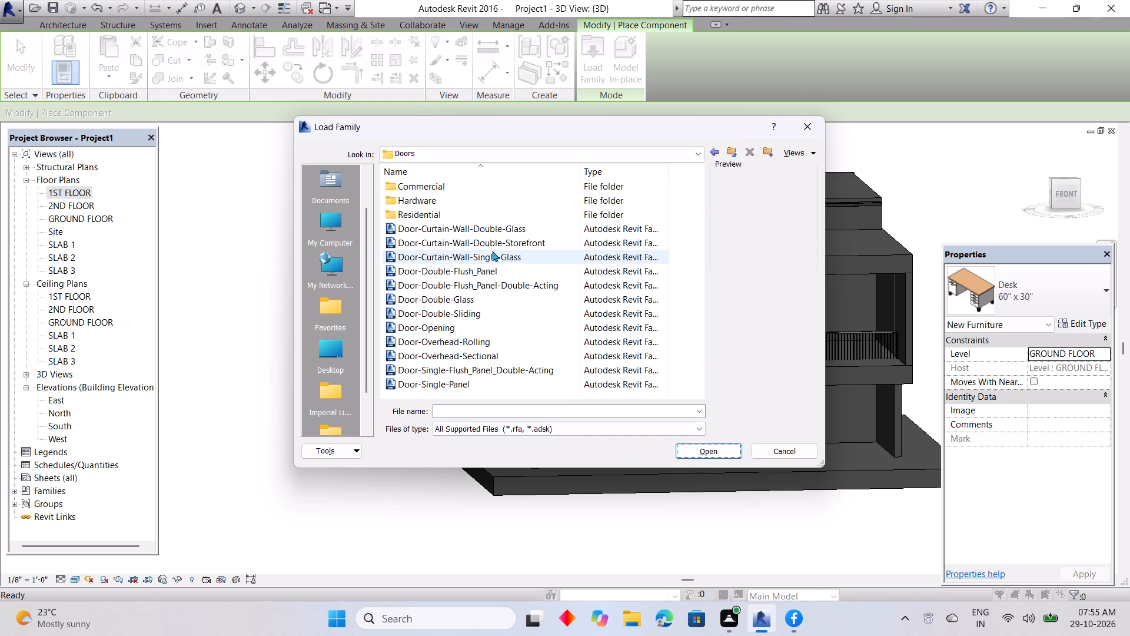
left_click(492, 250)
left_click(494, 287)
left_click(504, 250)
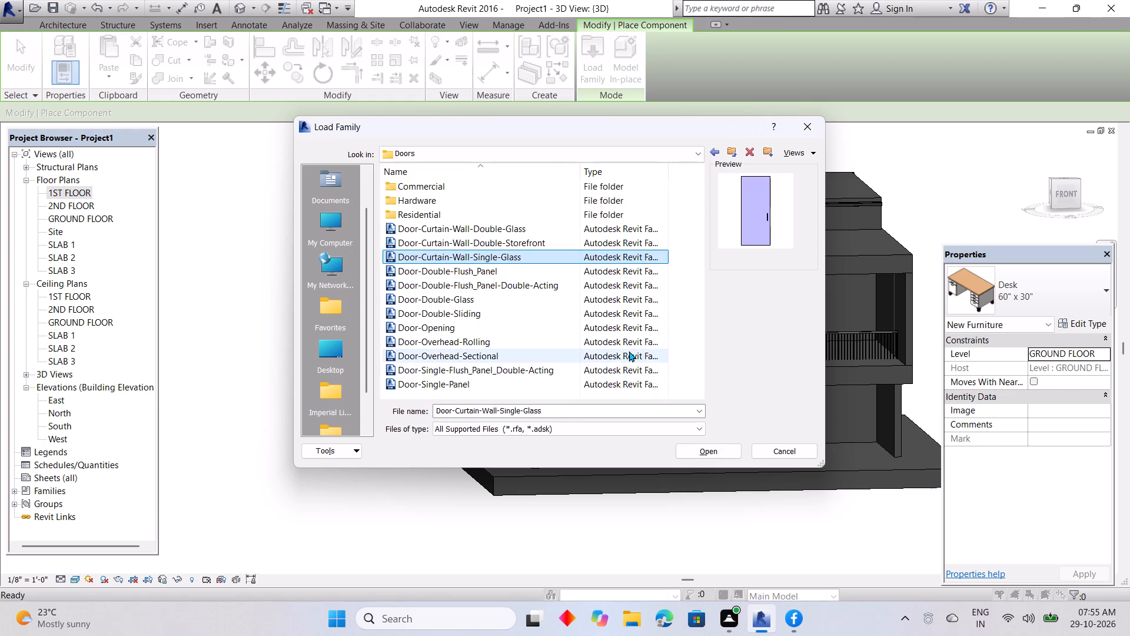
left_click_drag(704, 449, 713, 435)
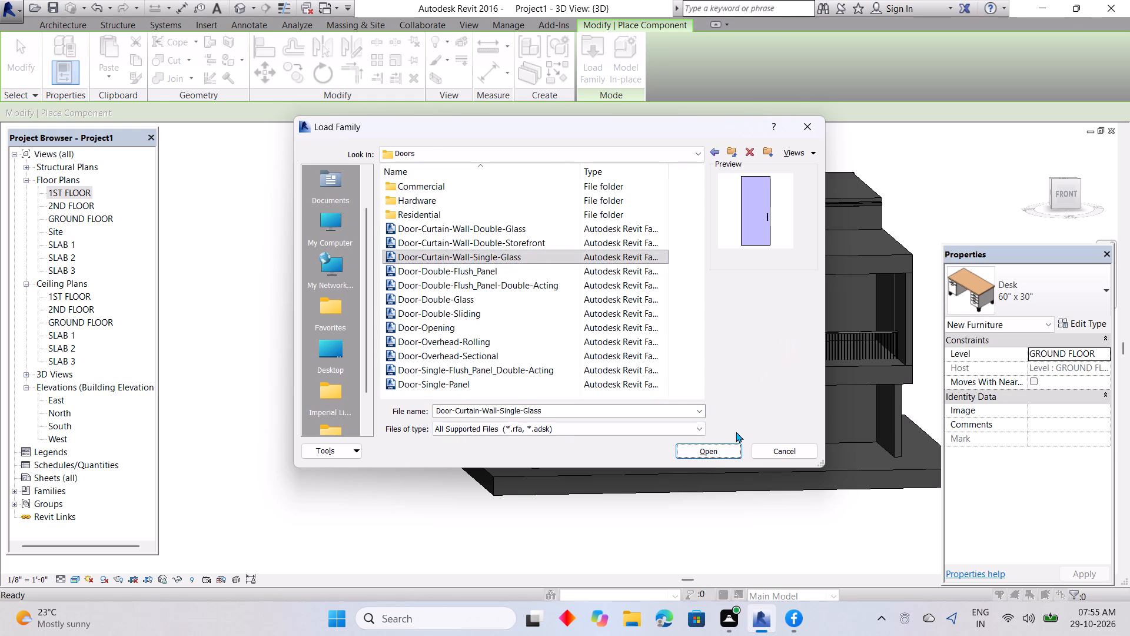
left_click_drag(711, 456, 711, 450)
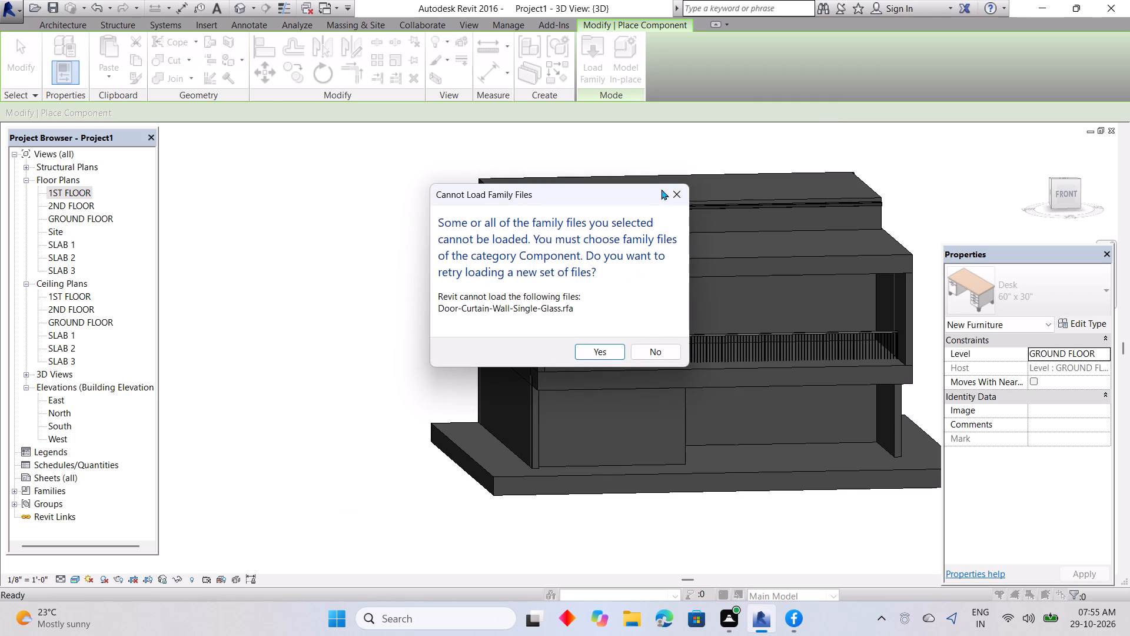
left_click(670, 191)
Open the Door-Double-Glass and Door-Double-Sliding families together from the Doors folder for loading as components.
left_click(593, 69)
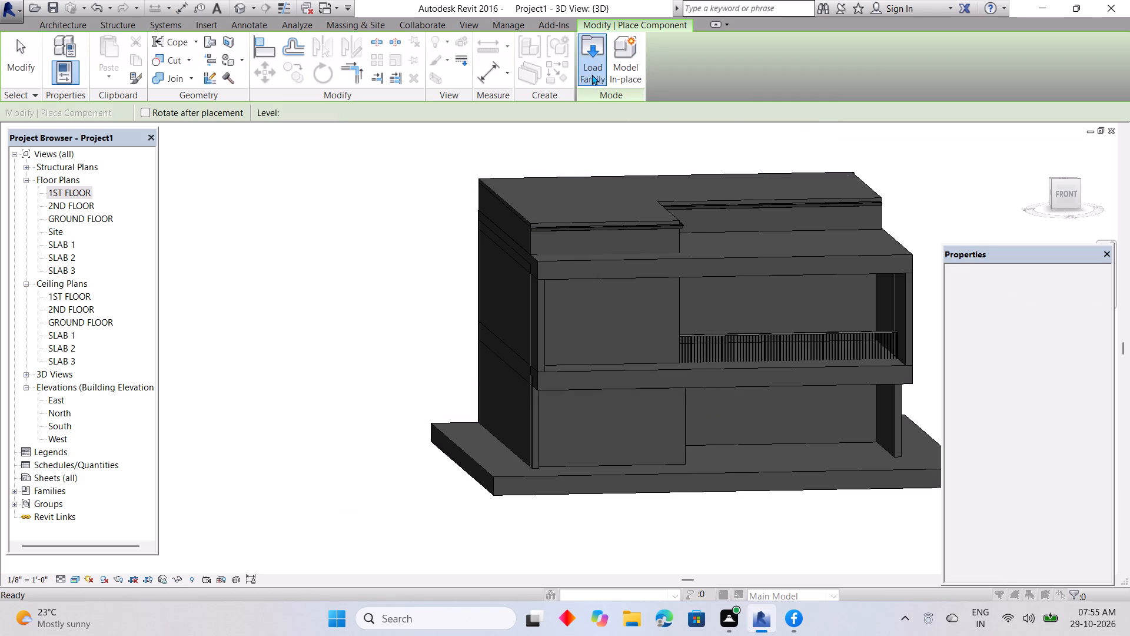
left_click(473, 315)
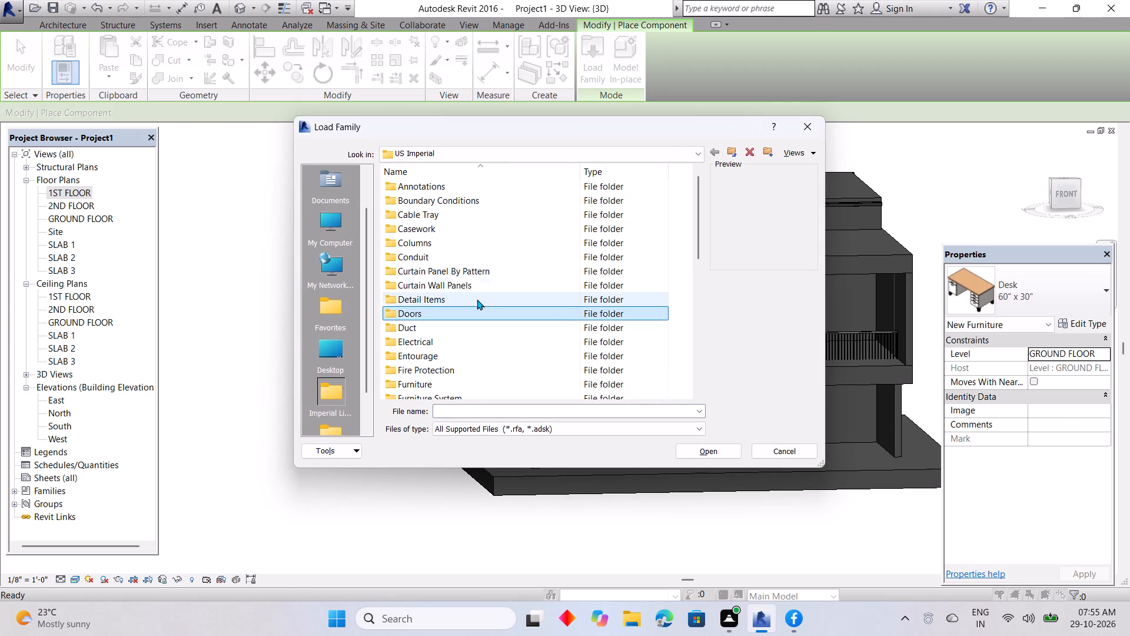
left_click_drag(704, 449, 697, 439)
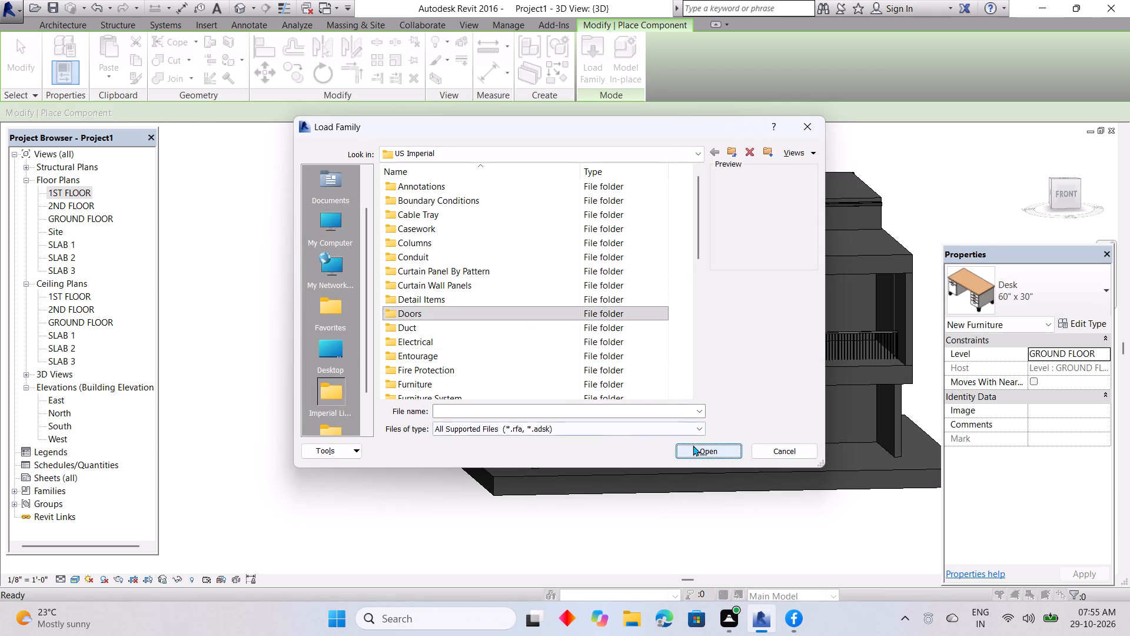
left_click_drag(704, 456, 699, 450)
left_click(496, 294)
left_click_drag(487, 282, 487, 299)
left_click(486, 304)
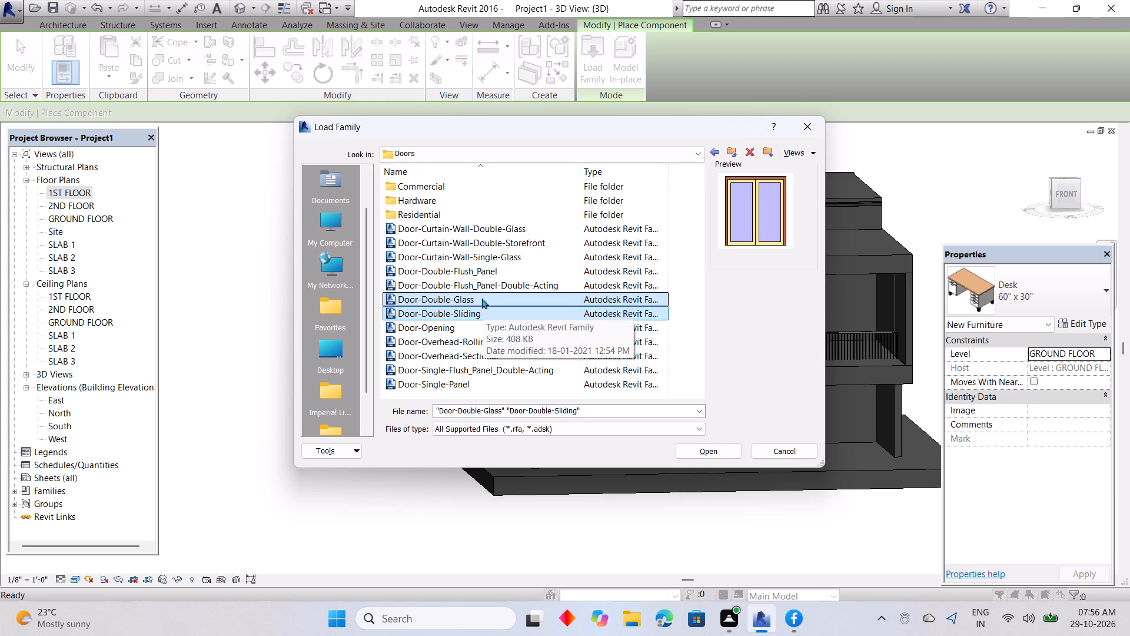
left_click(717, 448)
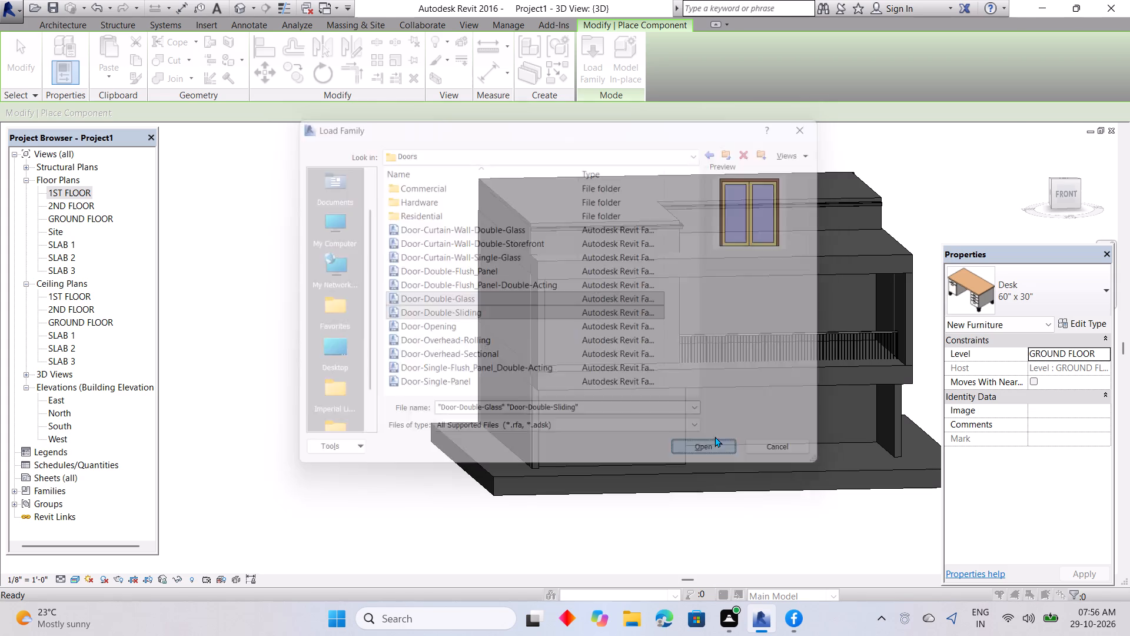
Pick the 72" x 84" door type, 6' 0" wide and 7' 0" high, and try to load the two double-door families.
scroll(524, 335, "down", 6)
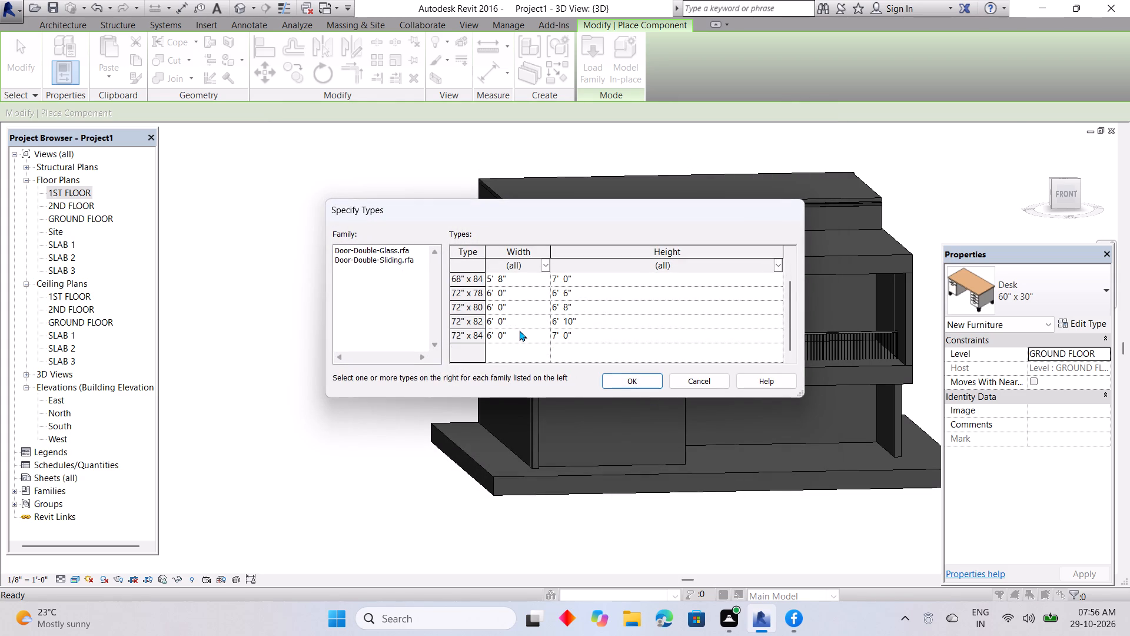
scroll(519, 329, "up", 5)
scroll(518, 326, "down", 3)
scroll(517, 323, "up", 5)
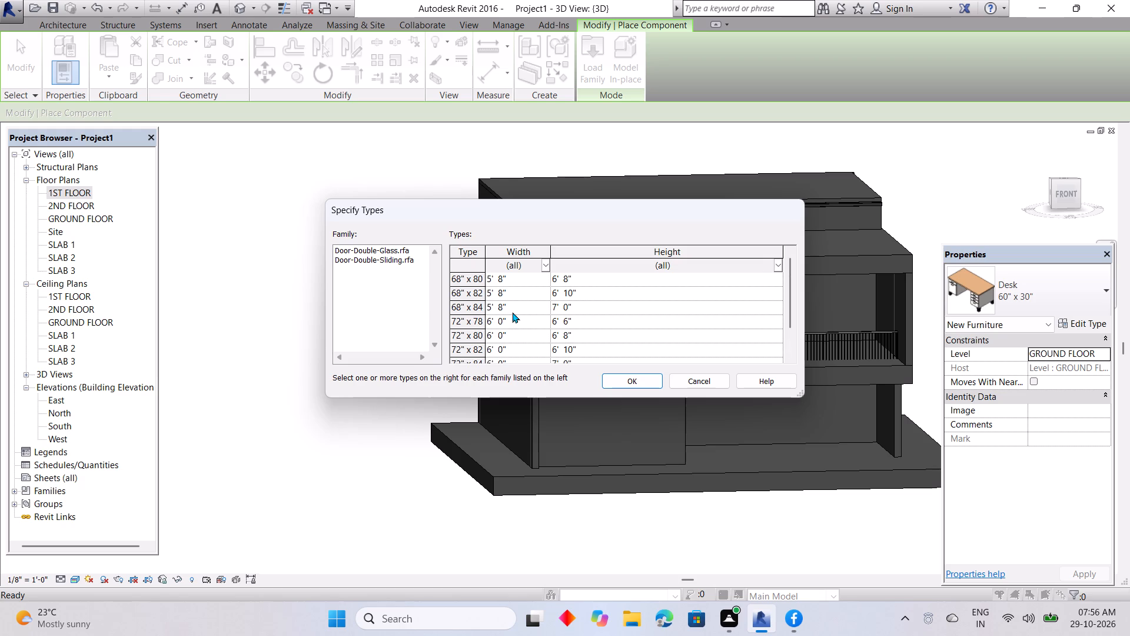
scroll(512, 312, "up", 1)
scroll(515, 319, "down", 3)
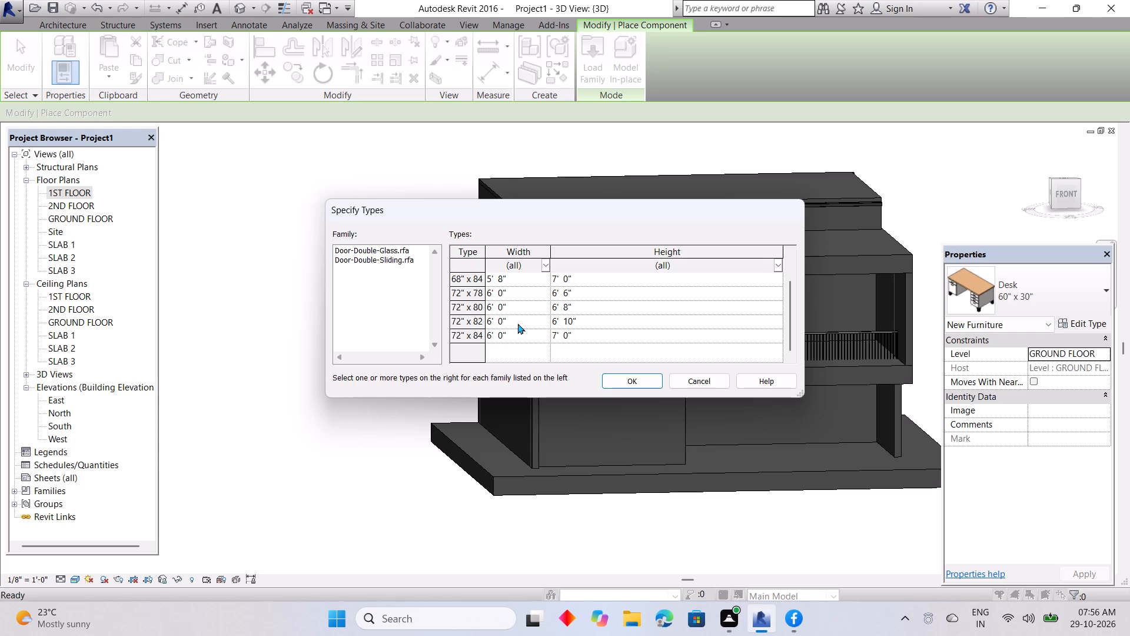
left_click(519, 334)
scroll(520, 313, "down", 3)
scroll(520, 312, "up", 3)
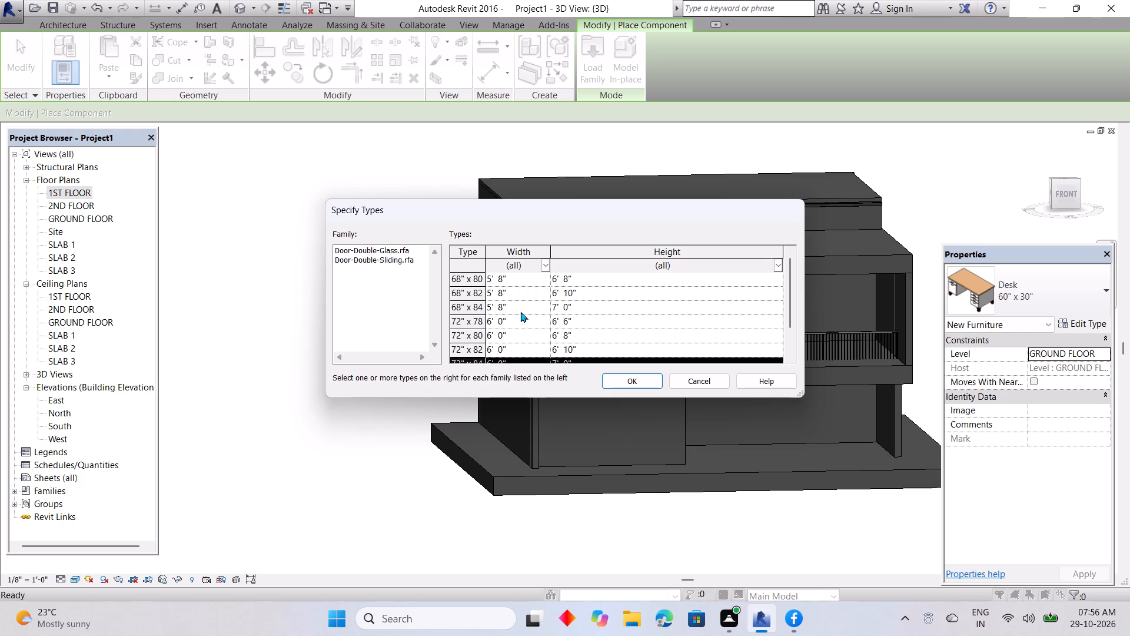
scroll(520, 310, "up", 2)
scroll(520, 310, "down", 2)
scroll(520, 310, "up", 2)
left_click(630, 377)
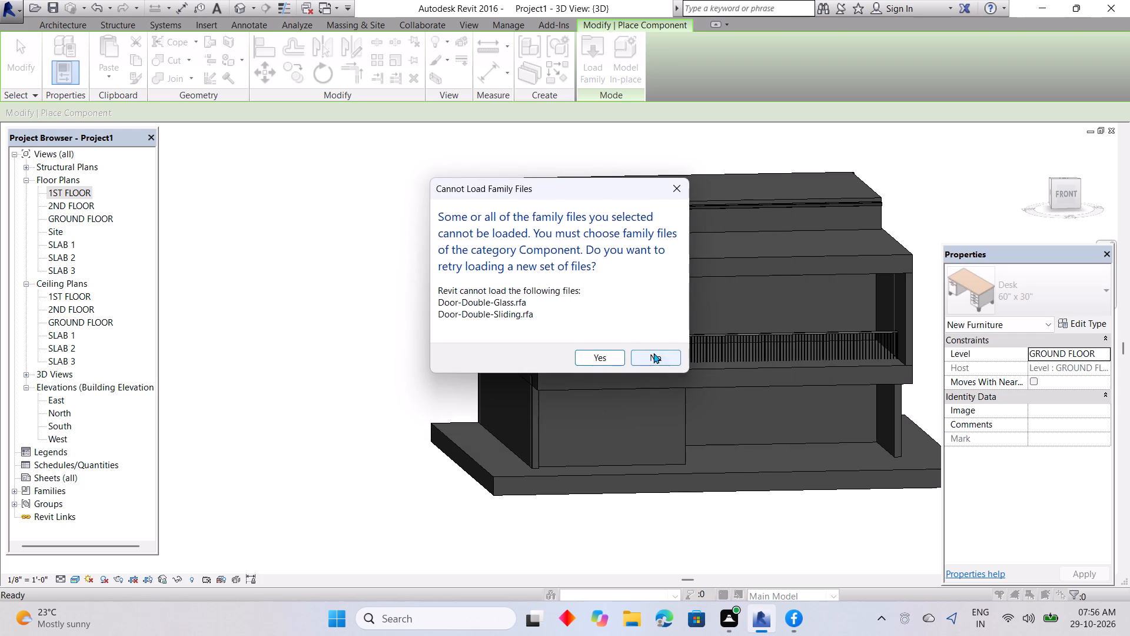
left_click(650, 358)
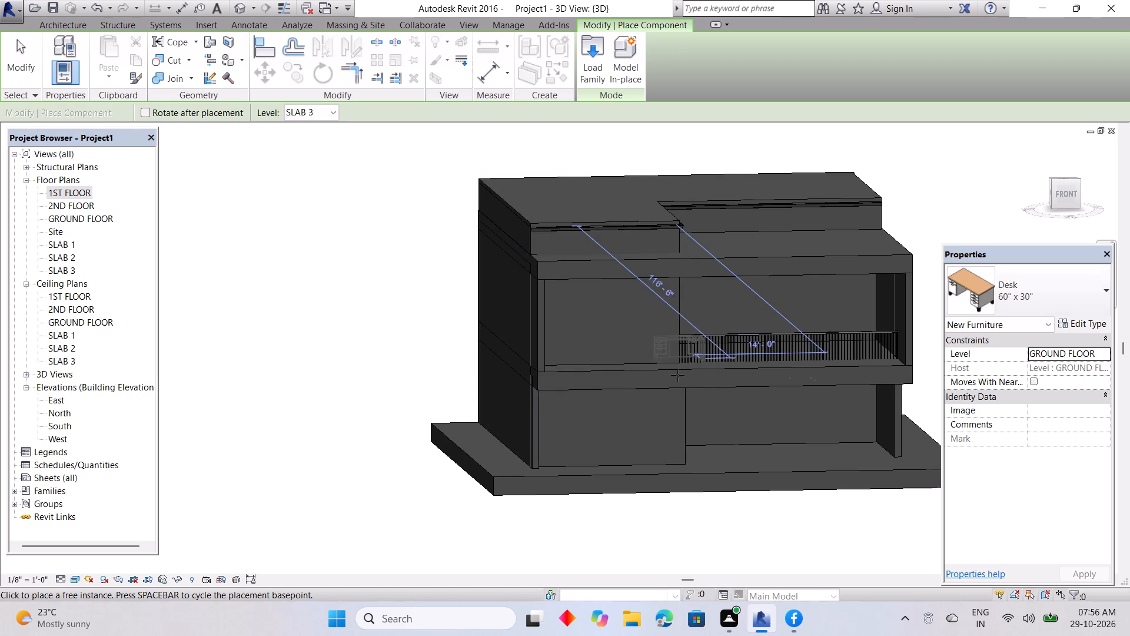
Look through the component types available for placement, from desks and parking spaces to trees and railing supports, for a door.
scroll(811, 415, "up", 3)
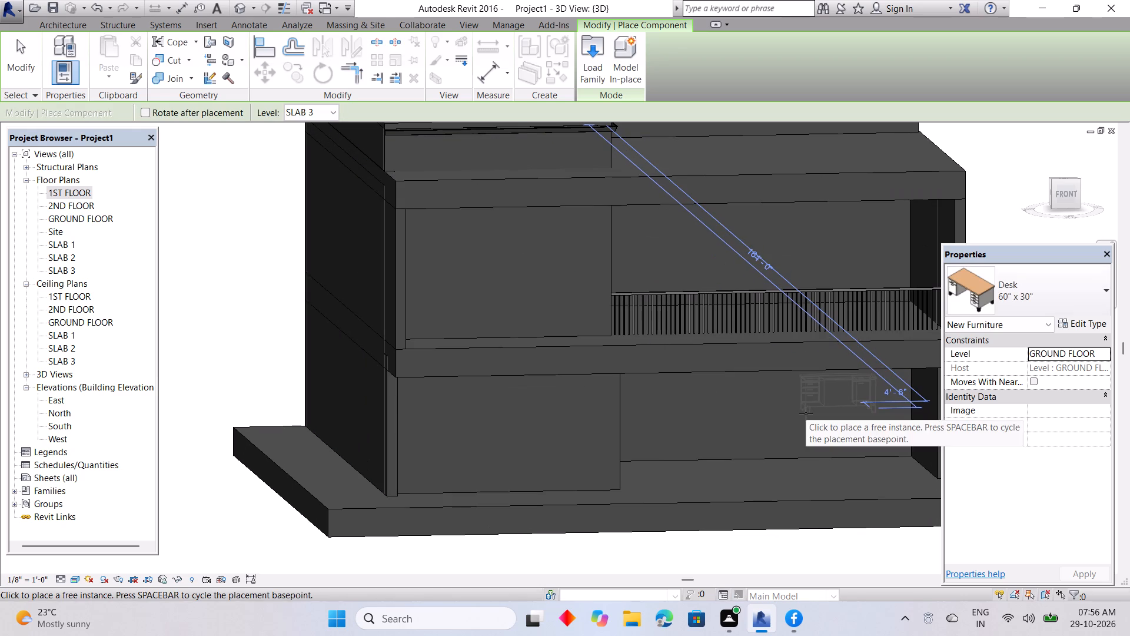
left_click(1008, 293)
scroll(1036, 438, "down", 13)
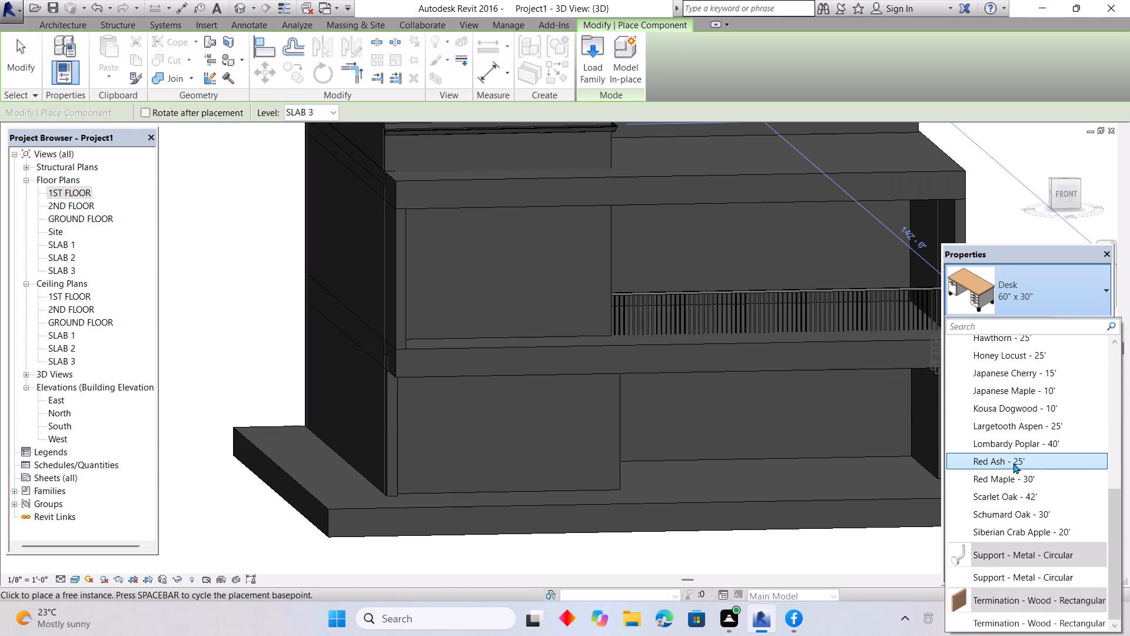
scroll(1009, 458, "up", 1)
scroll(1009, 456, "down", 9)
scroll(1001, 430, "up", 2)
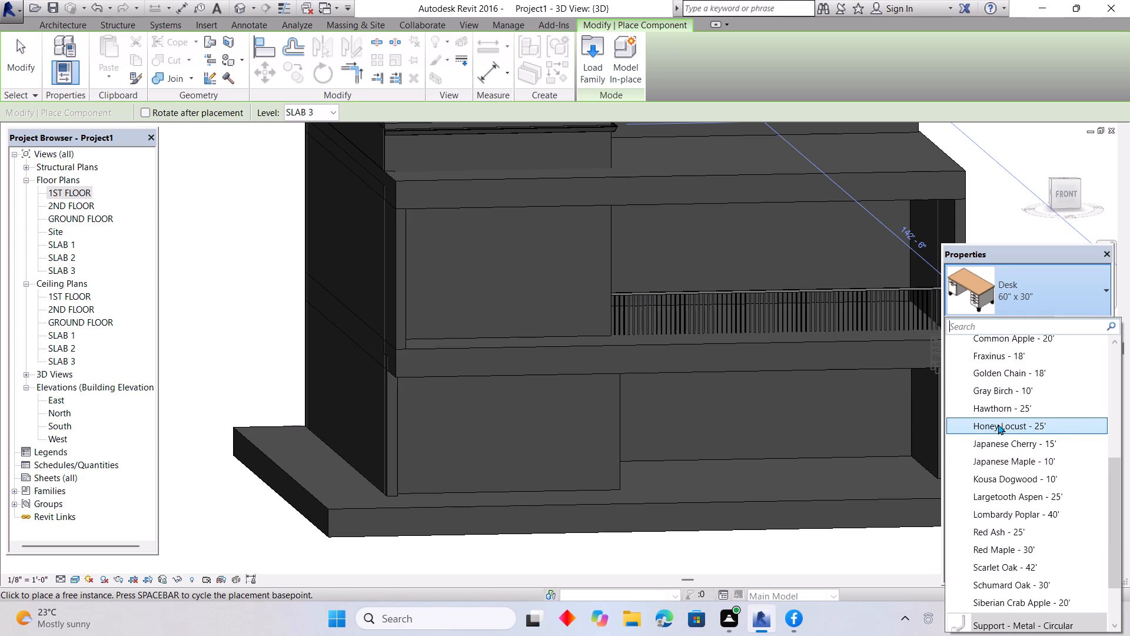
scroll(998, 424, "up", 6)
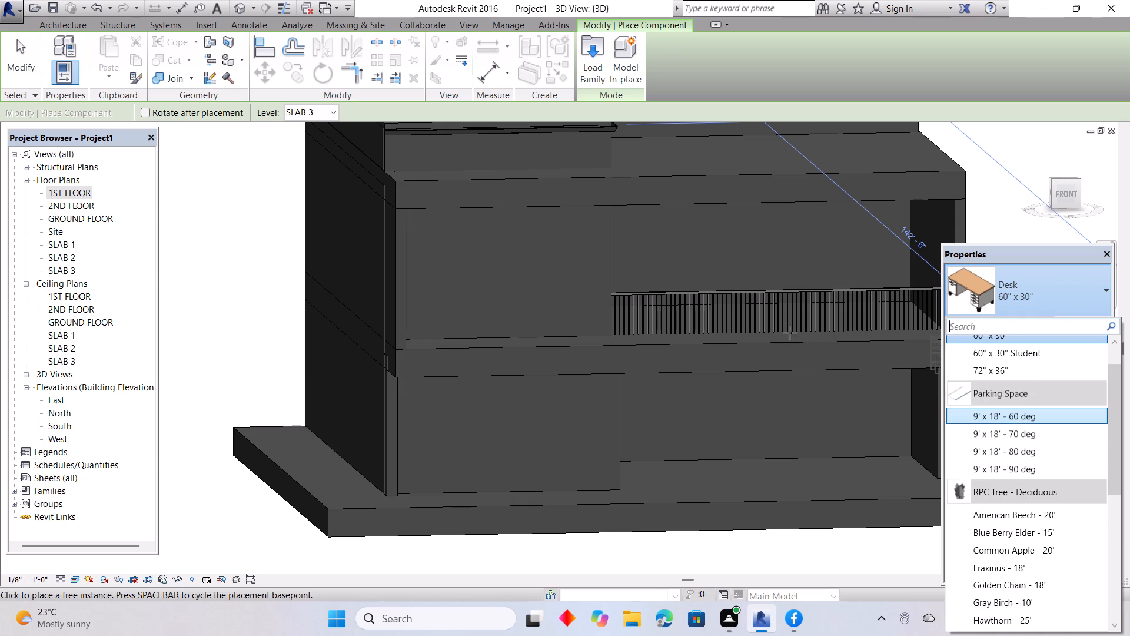
Open the Door-Double-Sliding family from the US Imperial library's Doors folder for loading as a component.
left_click(589, 66)
left_click(590, 80)
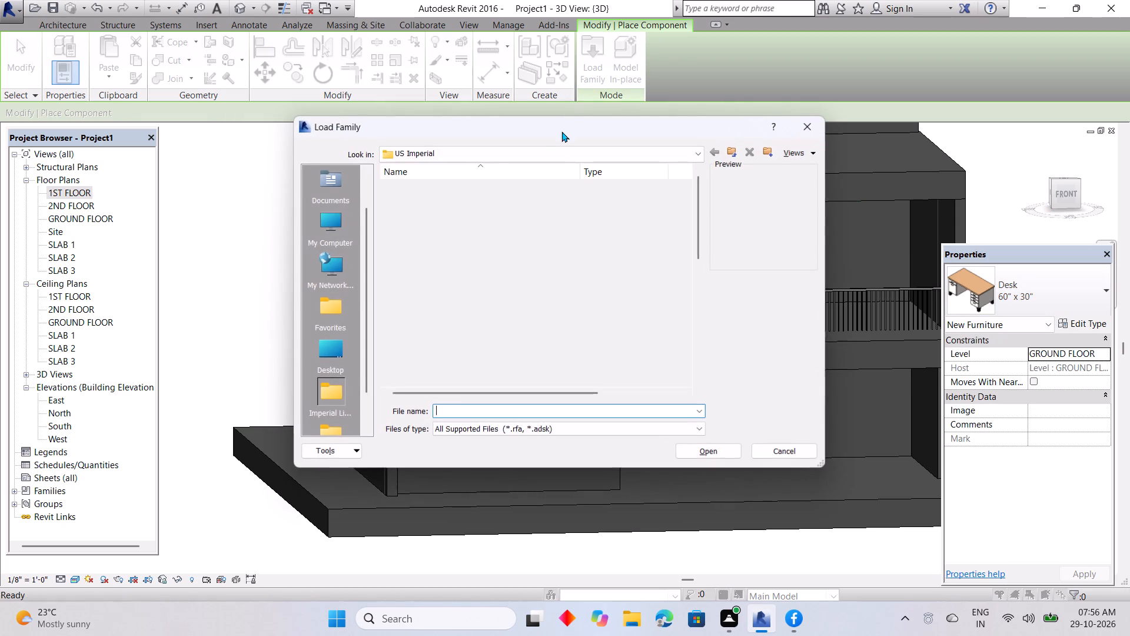
left_click(451, 312)
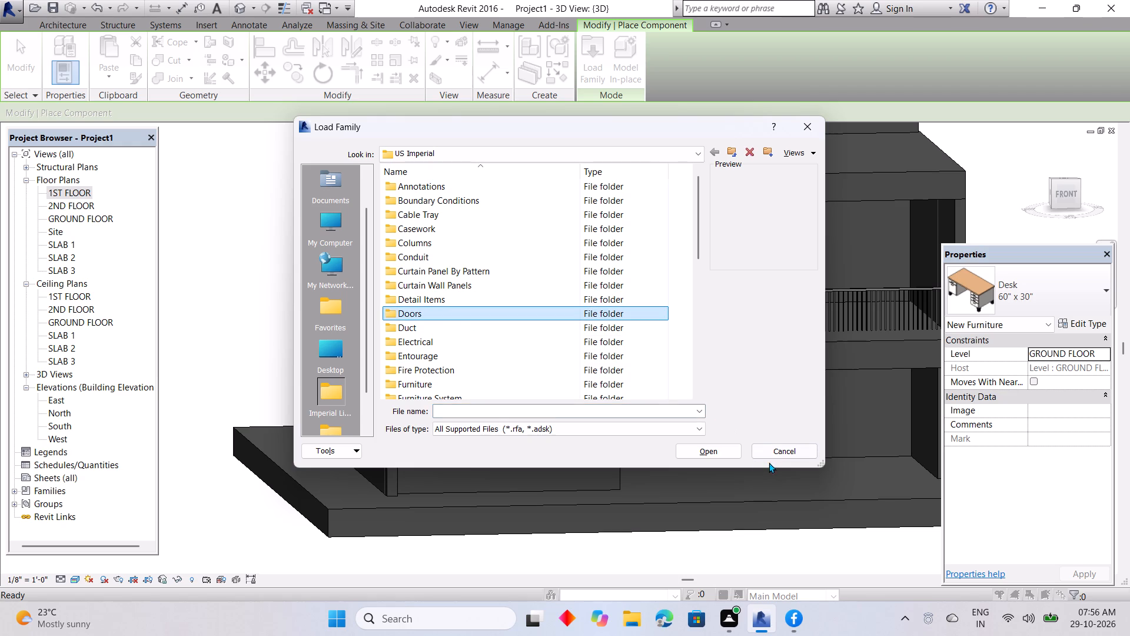
left_click_drag(724, 450, 704, 443)
left_click(557, 322)
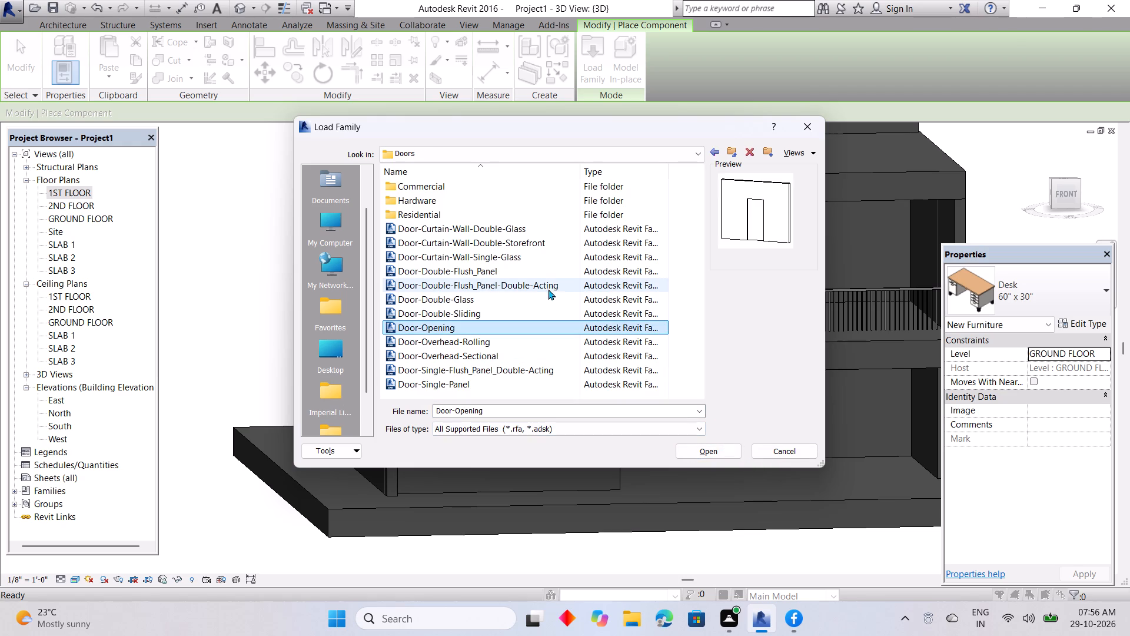
left_click(548, 289)
left_click(553, 269)
left_click(546, 317)
left_click(551, 283)
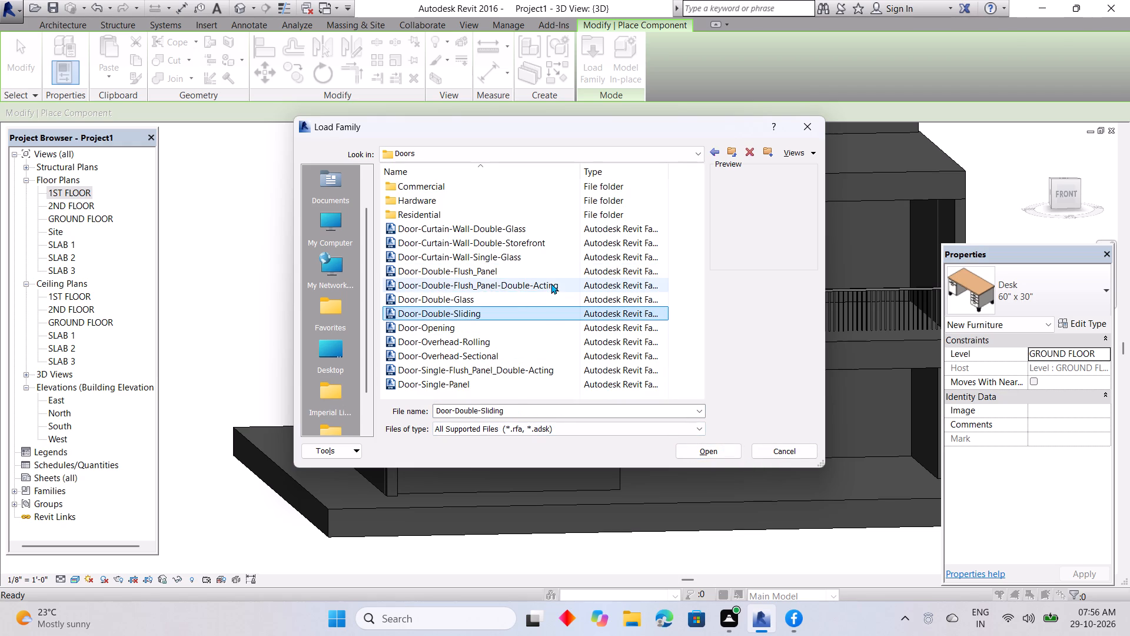
left_click(547, 313)
left_click(729, 450)
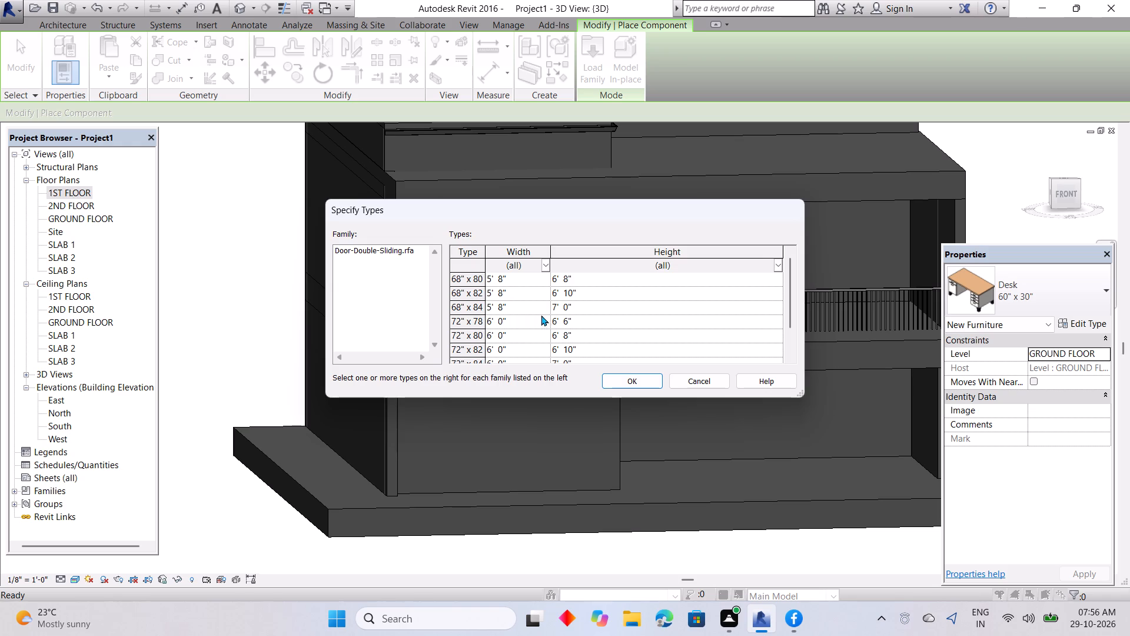
Pick the 72" x 78" sliding door type, 6' 0" wide and 6' 6" high, try to load it, and leave component placement.
left_click(541, 313)
left_click(542, 322)
left_click(635, 383)
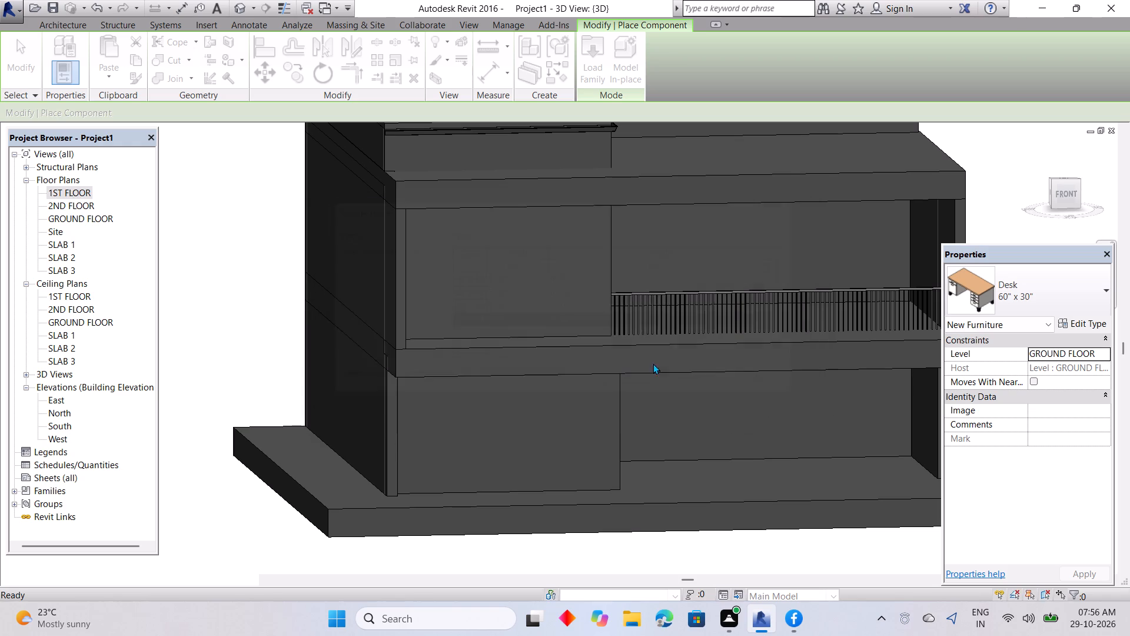
left_click(661, 344)
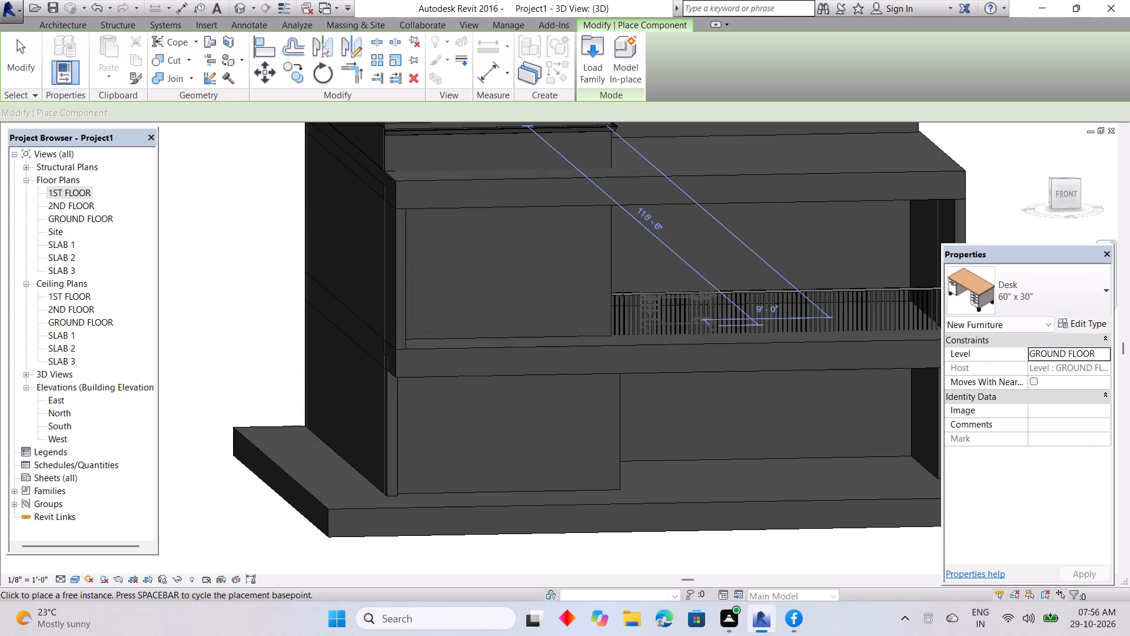
key("Escape")
key("Escape")
key("Escape")
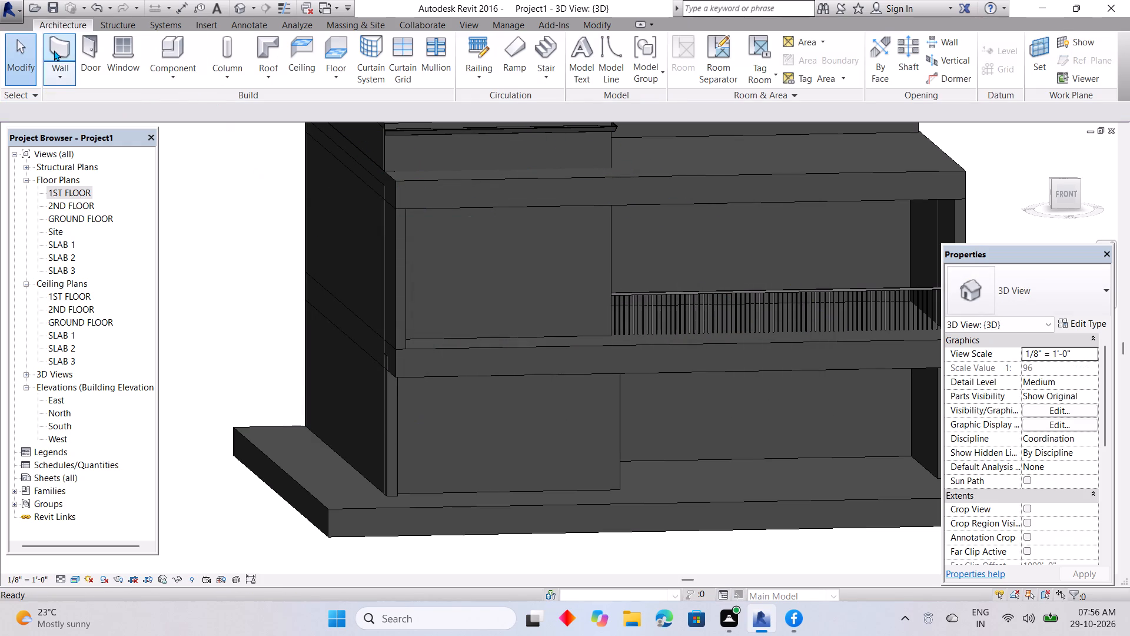
Start placing a Single-Flush 36" x 84" door and switch the 3D view to the Hidden Line visual style.
left_click(97, 53)
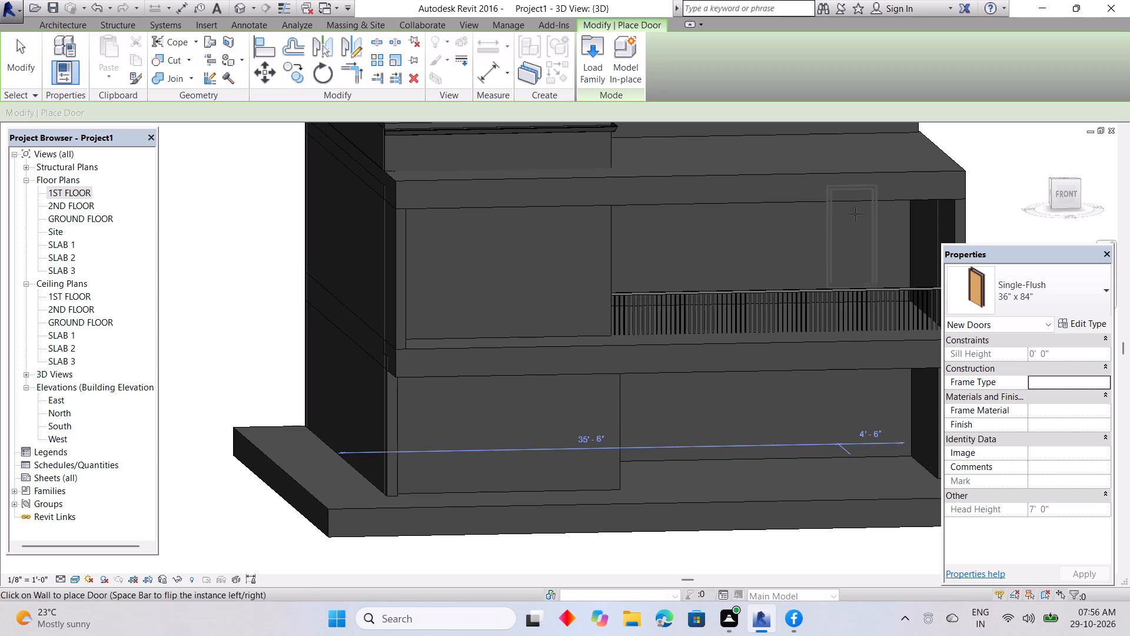
middle_click_drag(850, 210, 591, 314)
scroll(592, 359, "up", 8)
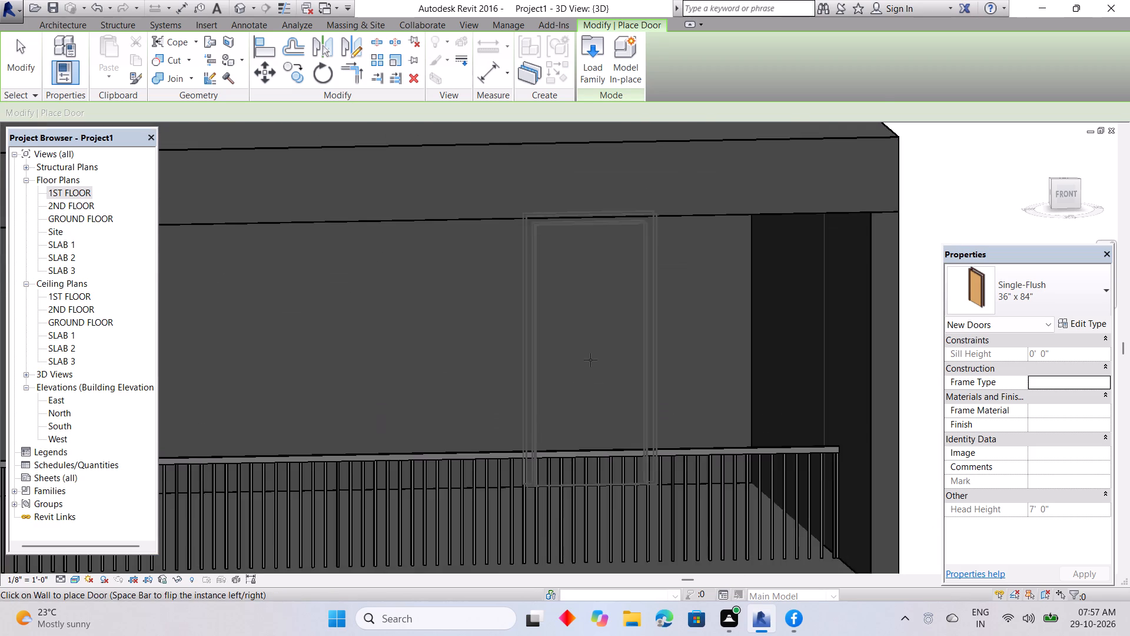
scroll(590, 360, "down", 12)
scroll(588, 354, "up", 1)
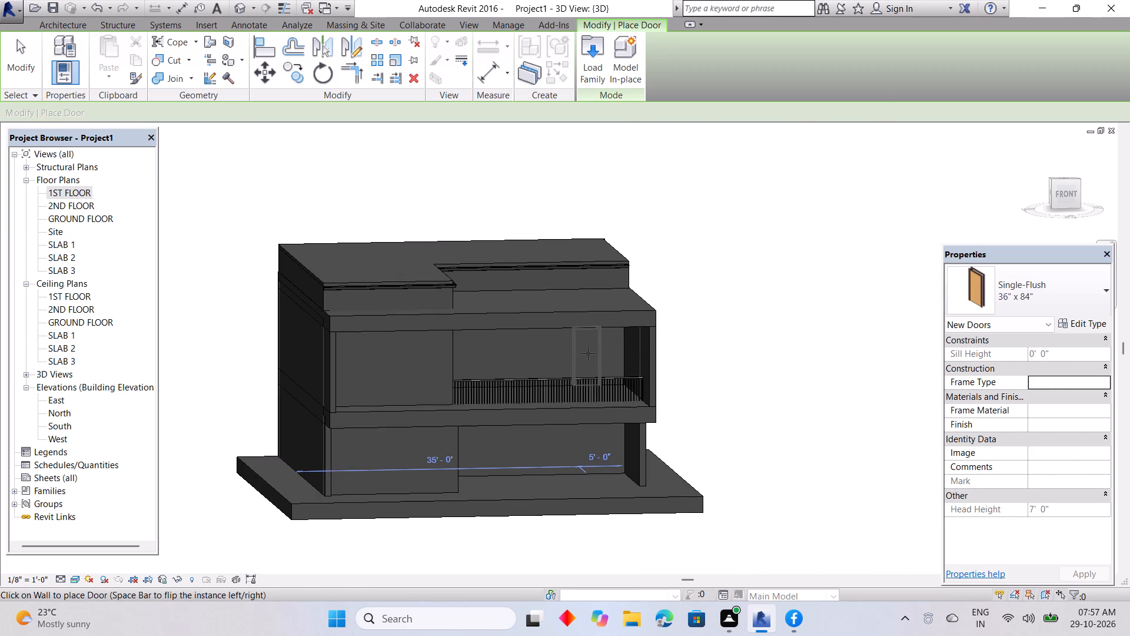
scroll(588, 352, "up", 5)
scroll(588, 350, "down", 3)
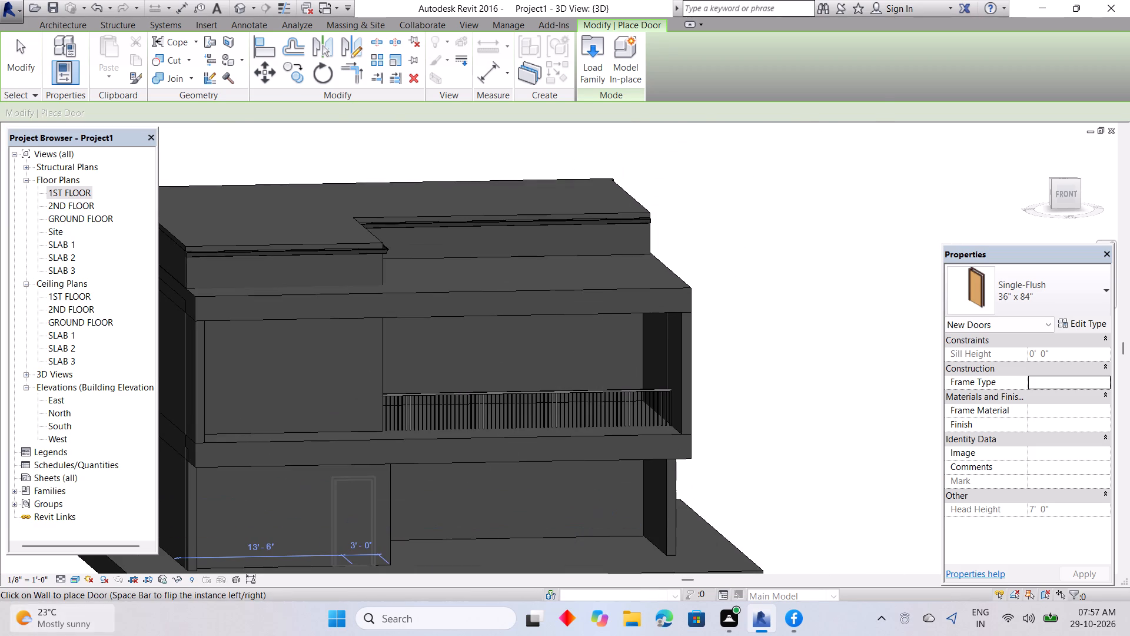
left_click(75, 578)
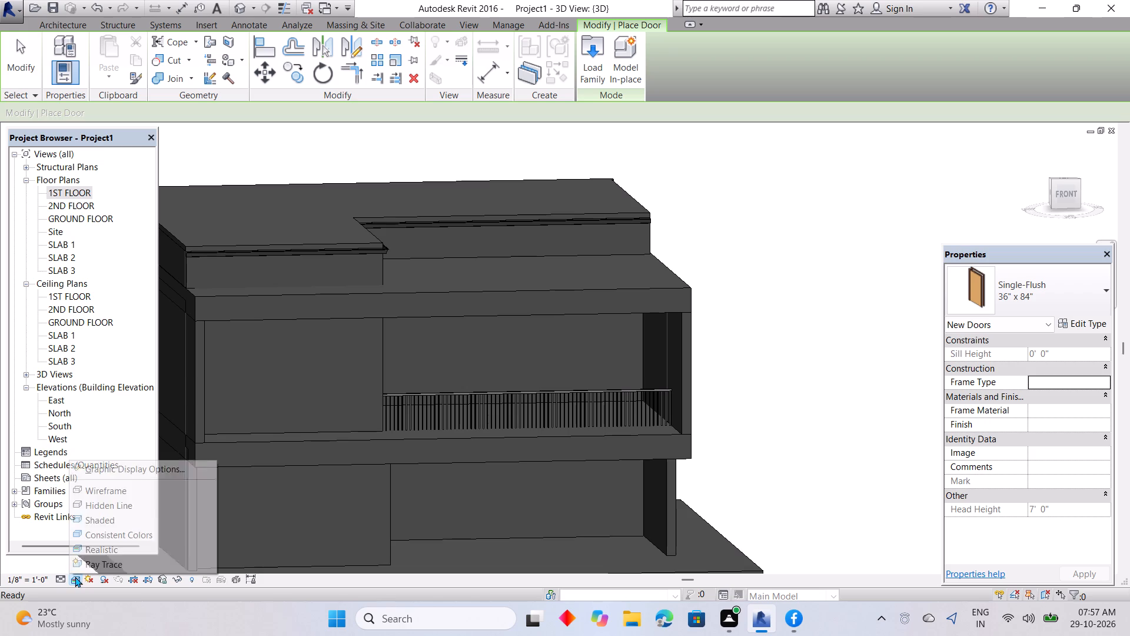
left_click(105, 505)
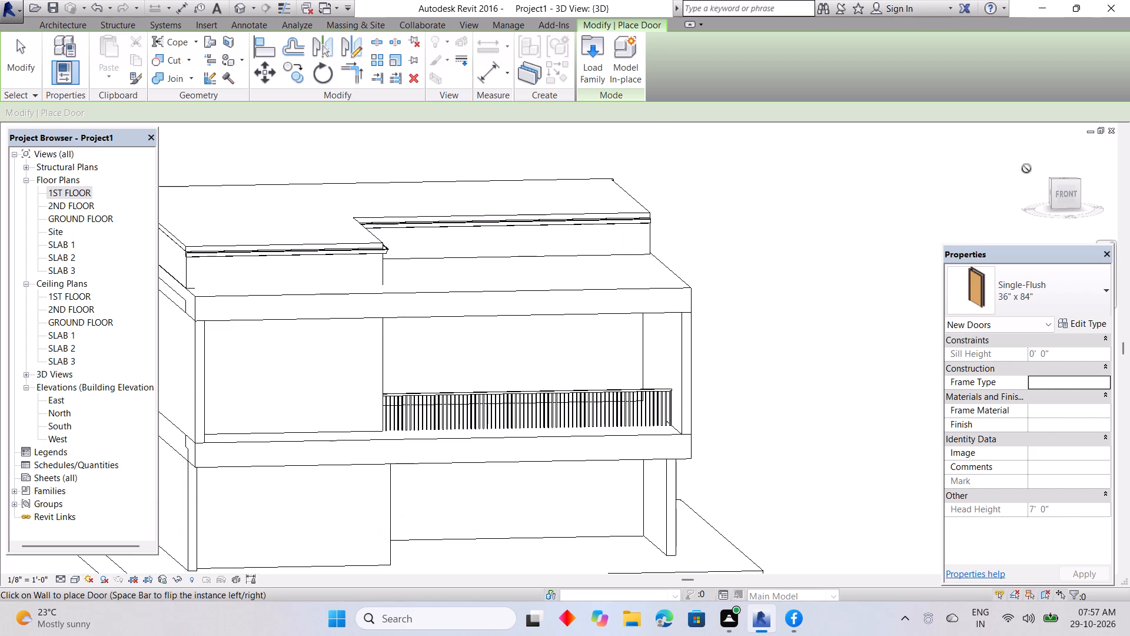
In the front view, place two Single-Flush 36" x 84" doors side by side, 3'-6" apart, in the 1ST FLOOR wall behind the balcony railing.
left_click(1064, 178)
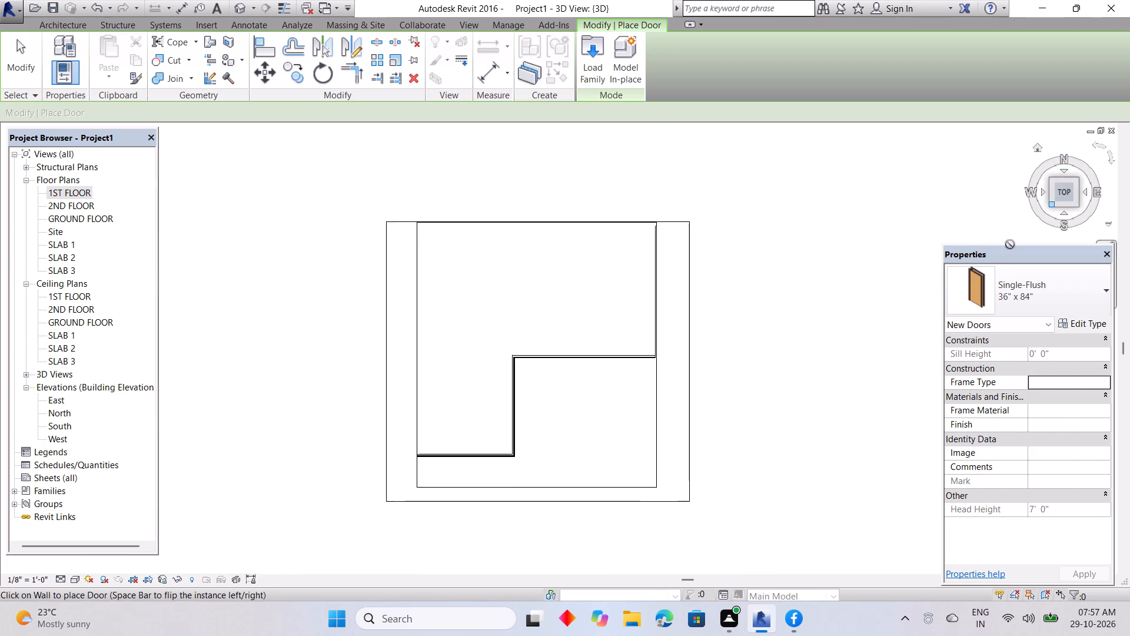
scroll(591, 355, "up", 5)
left_click(614, 324)
left_click(613, 336)
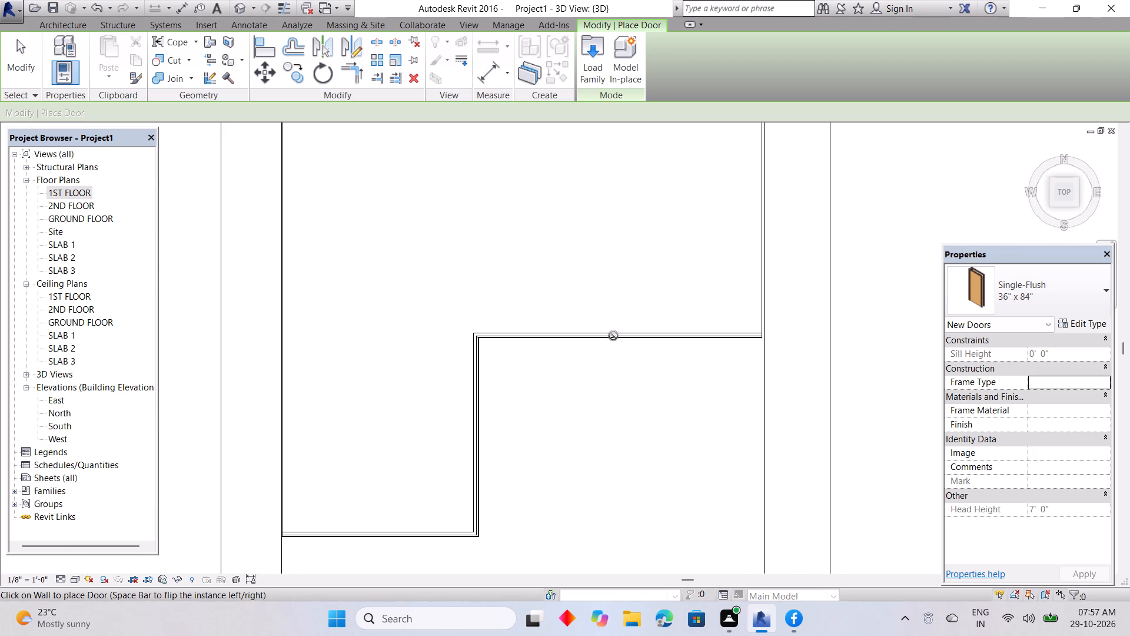
left_click(1065, 209)
scroll(604, 363, "up", 1)
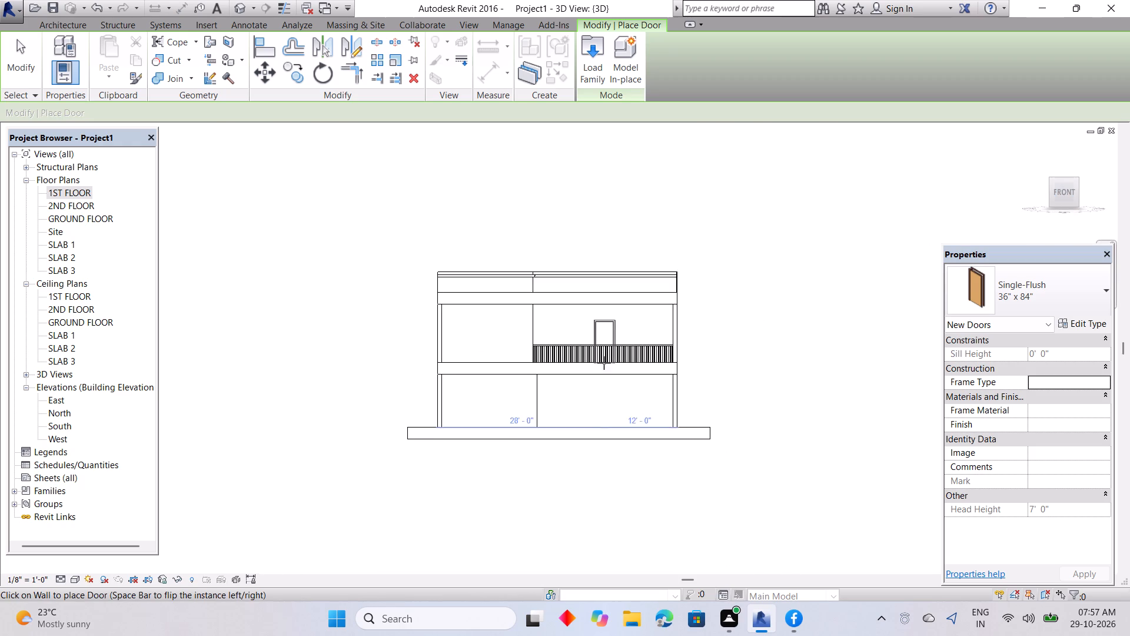
scroll(604, 363, "up", 6)
scroll(631, 318, "up", 3)
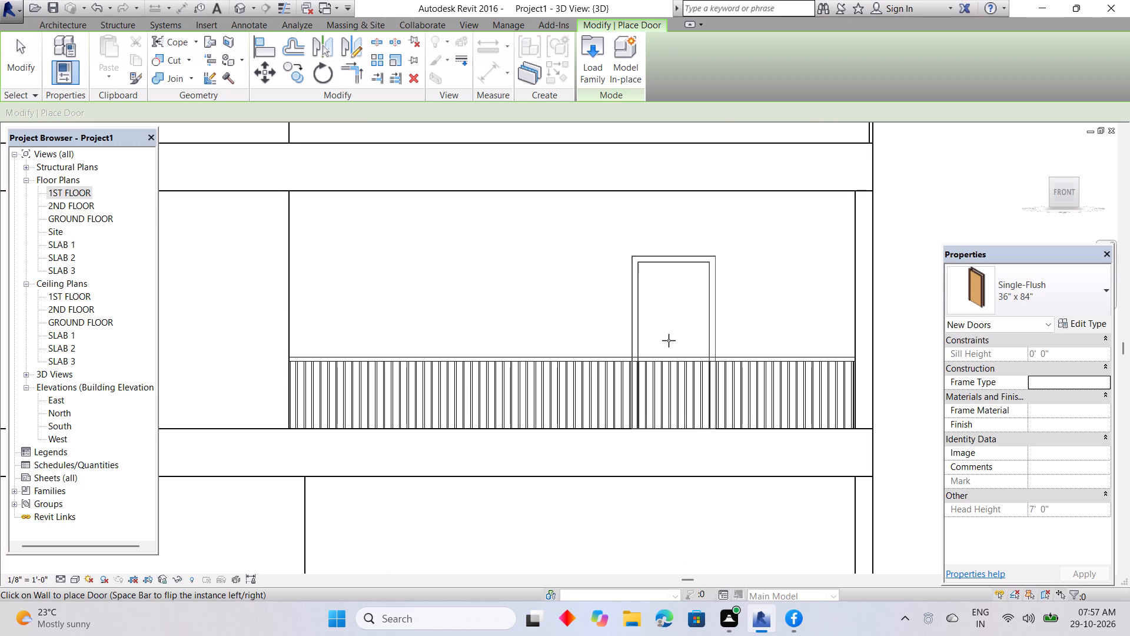
left_click(669, 340)
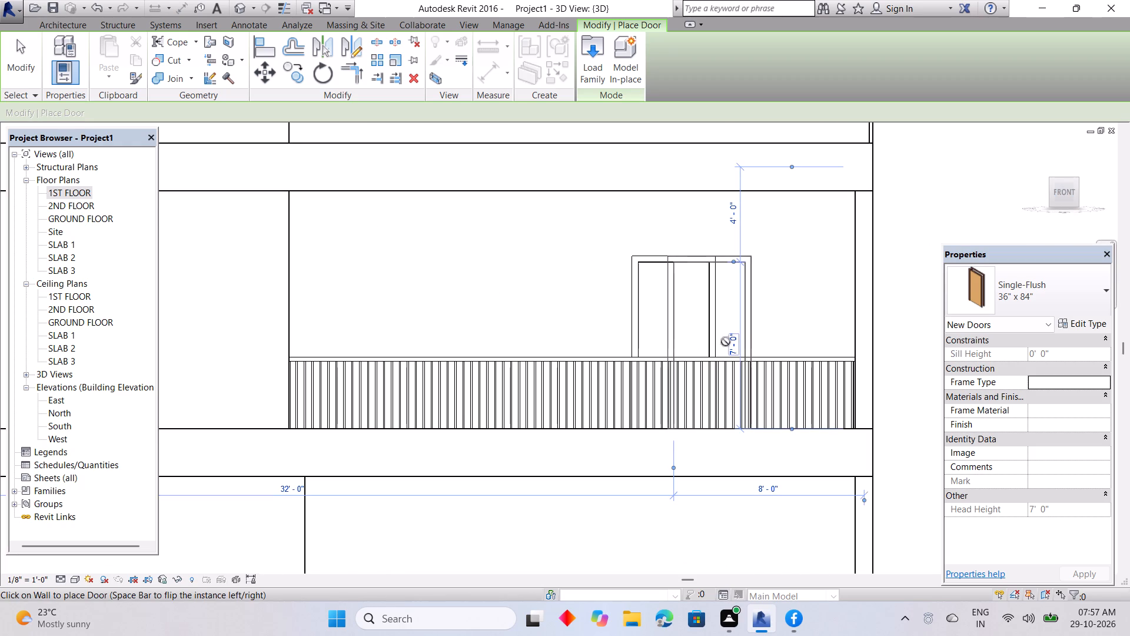
left_click(755, 332)
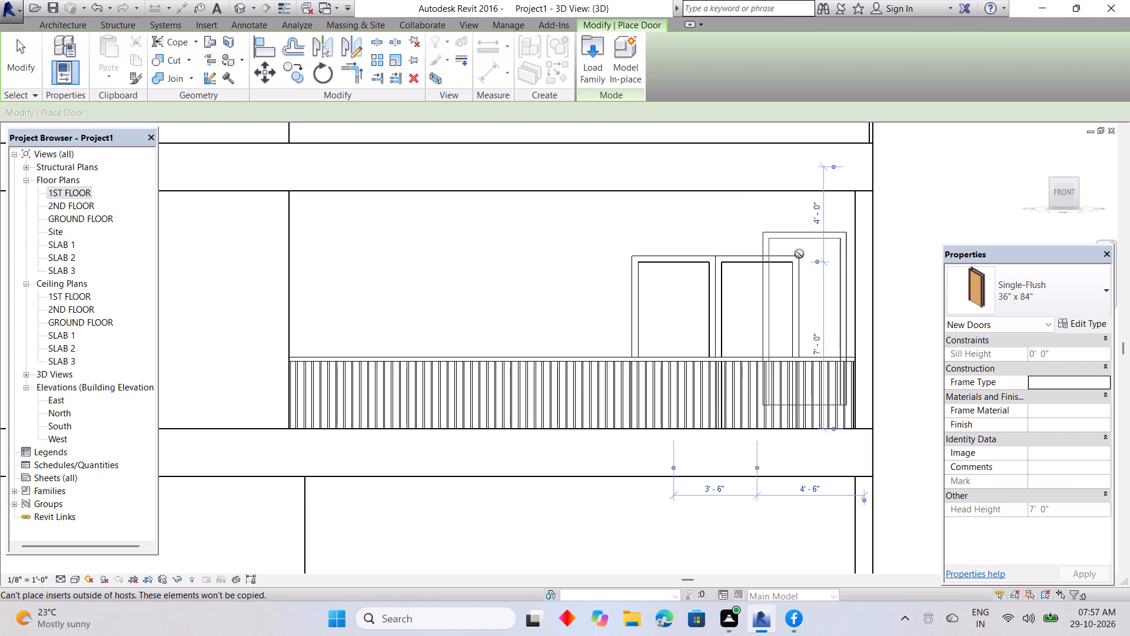
key("Escape")
key("Escape")
Place two more Single-Flush 36" x 84" doors side by side, 3'-6" apart, in the ground-floor wall below the balcony.
scroll(714, 287, "down", 5)
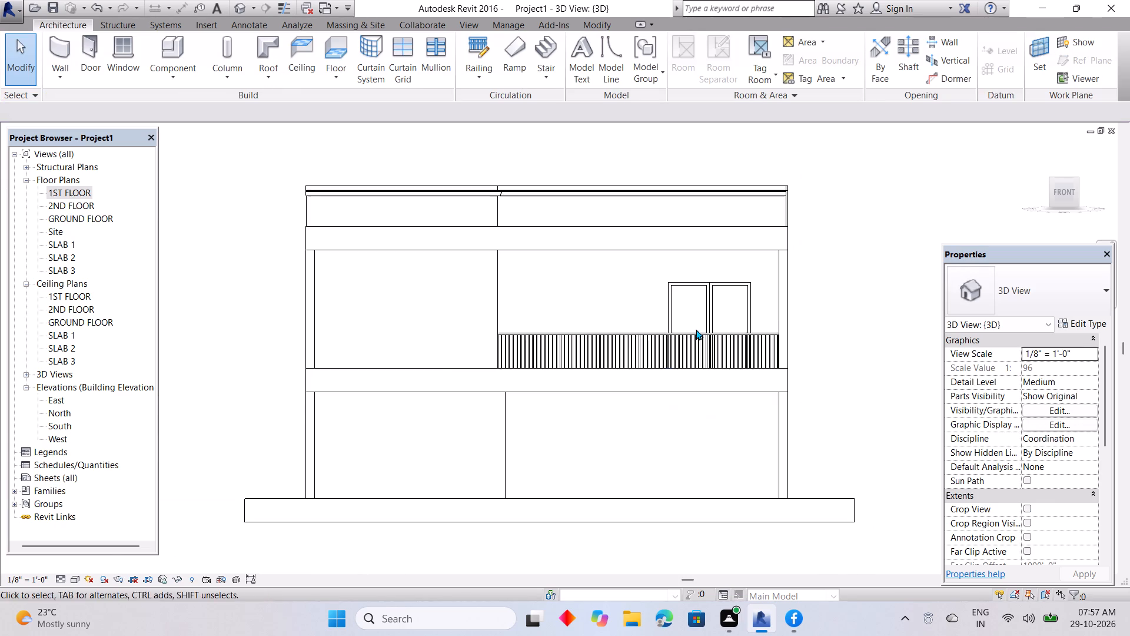
scroll(684, 365, "down", 3)
middle_click_drag(673, 382, 662, 318)
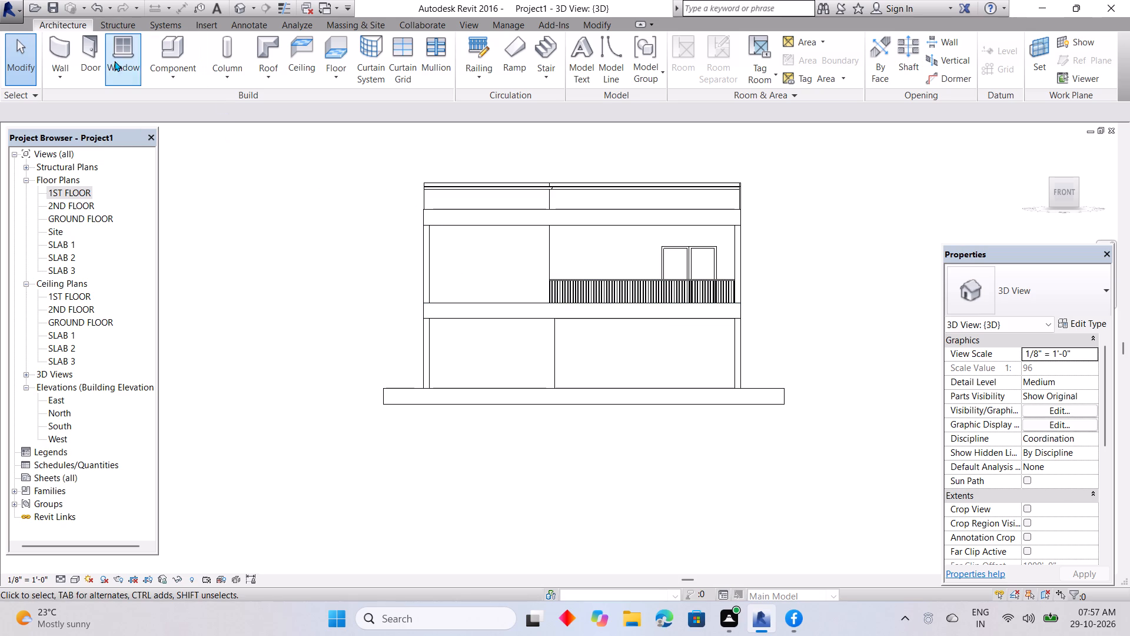
left_click(91, 52)
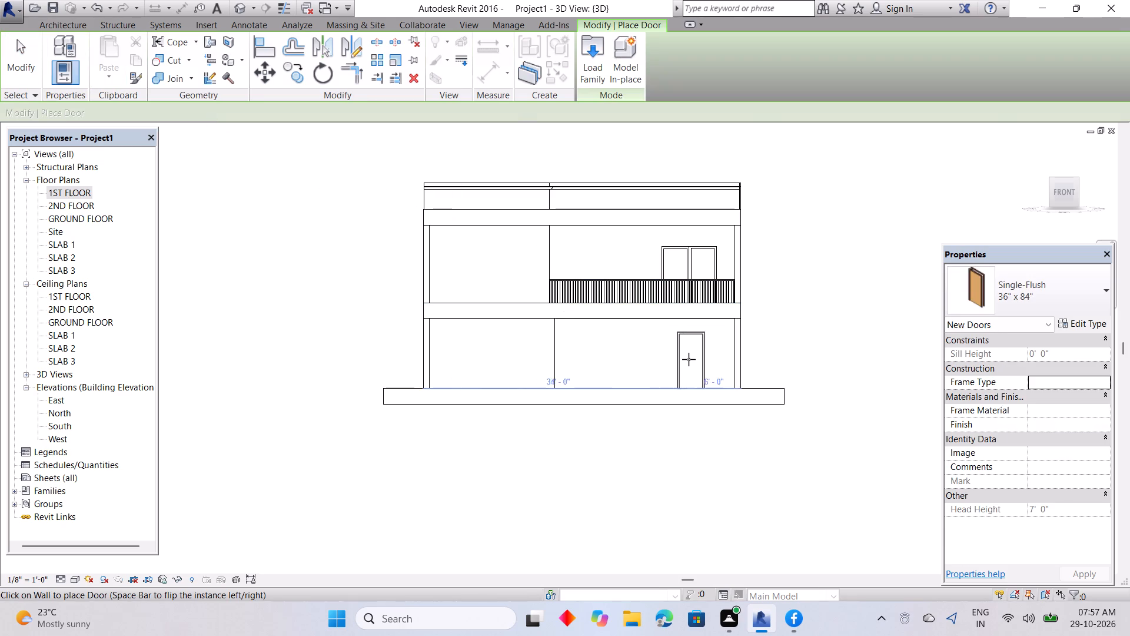
scroll(684, 353, "up", 4)
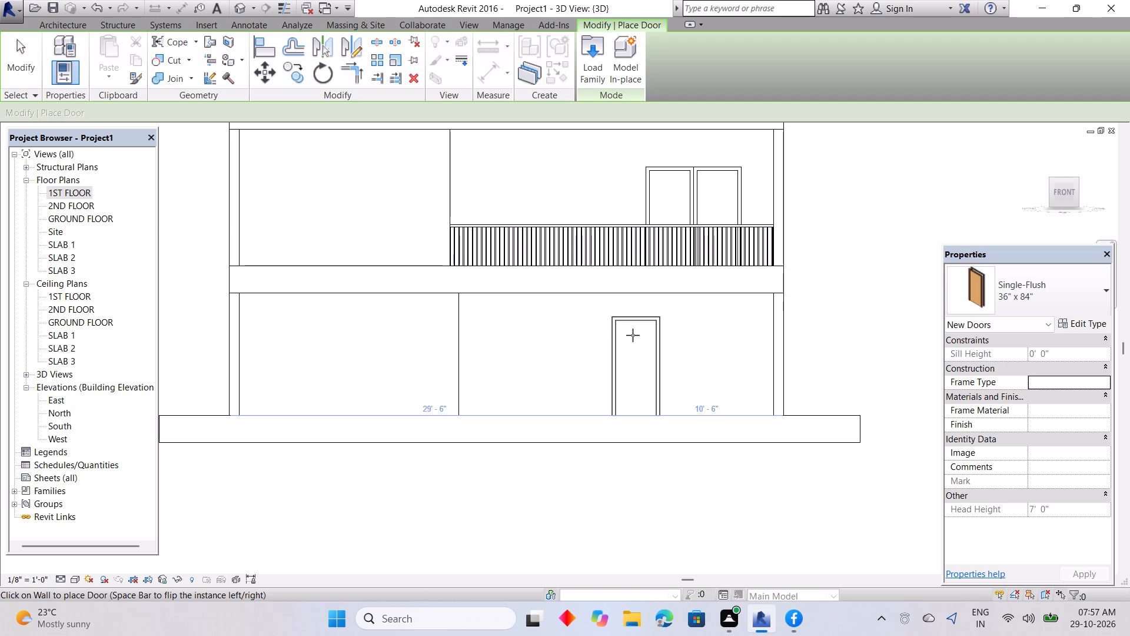
left_click(619, 329)
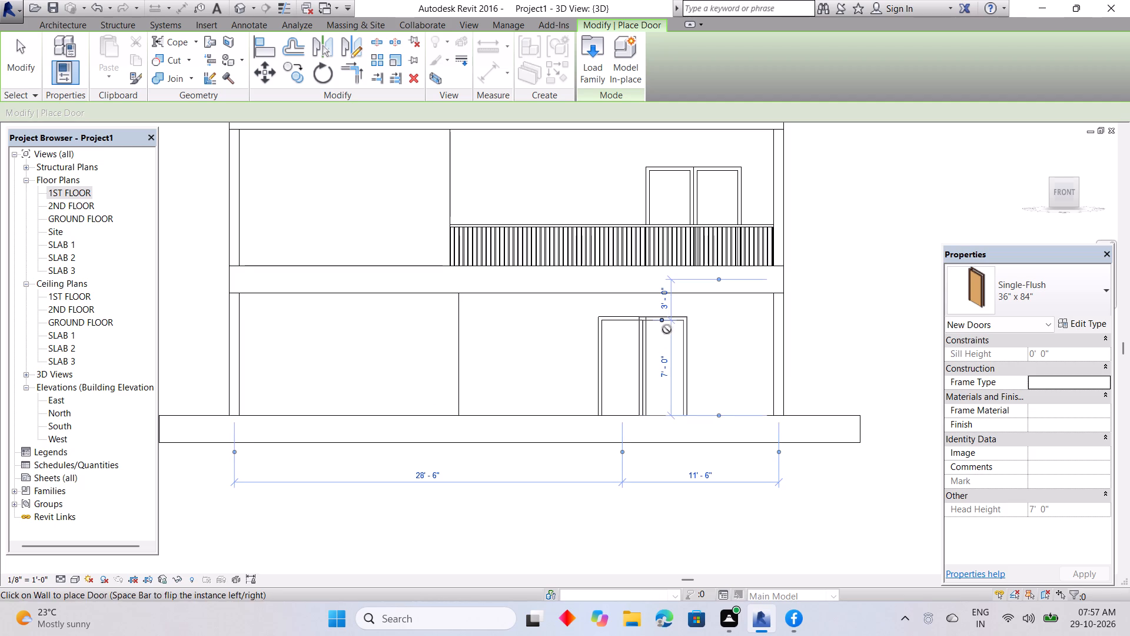
scroll(673, 322, "up", 4)
left_click(673, 319)
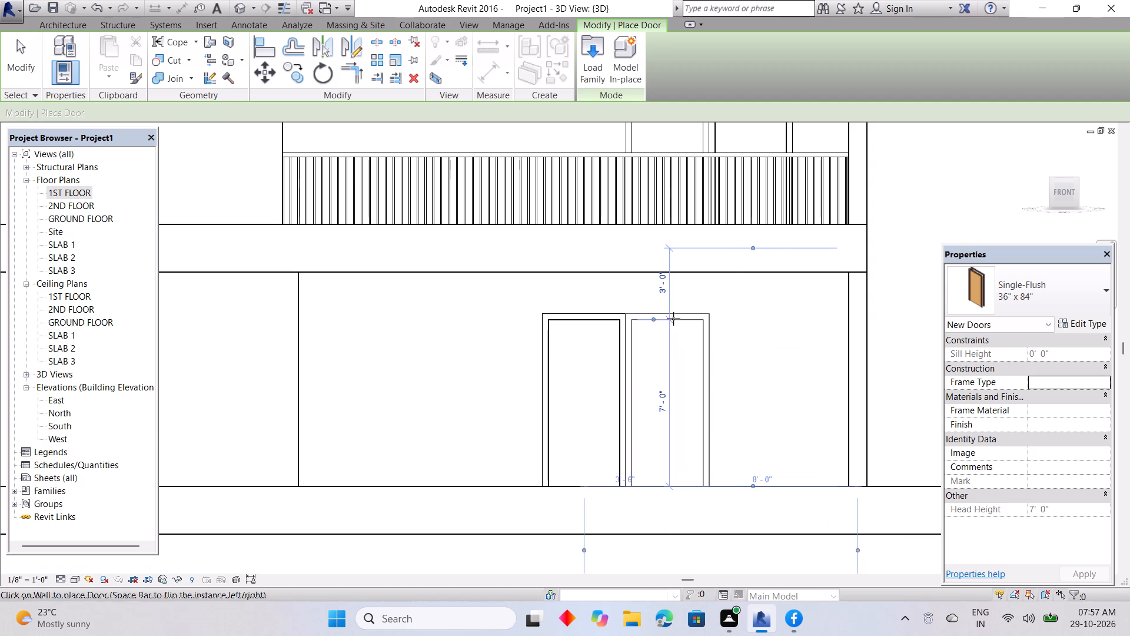
key("Escape")
key("Escape")
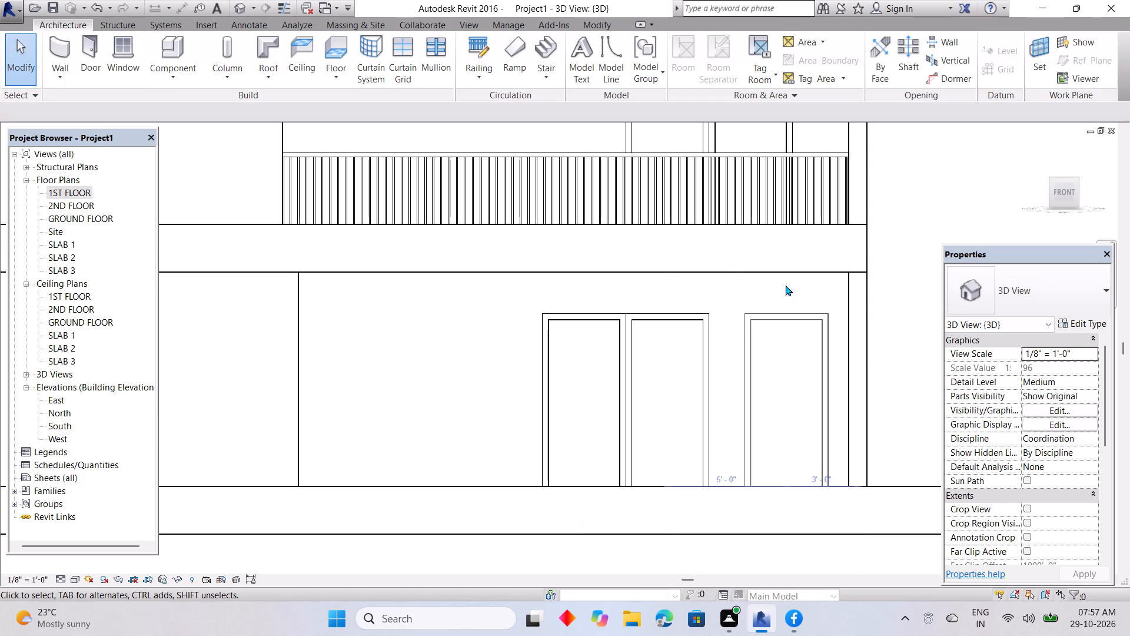
Select both 1ST FLOOR doors and nudge them together leftward along the balcony wall, toward the ground-floor pair.
middle_click_drag(785, 310, 800, 482)
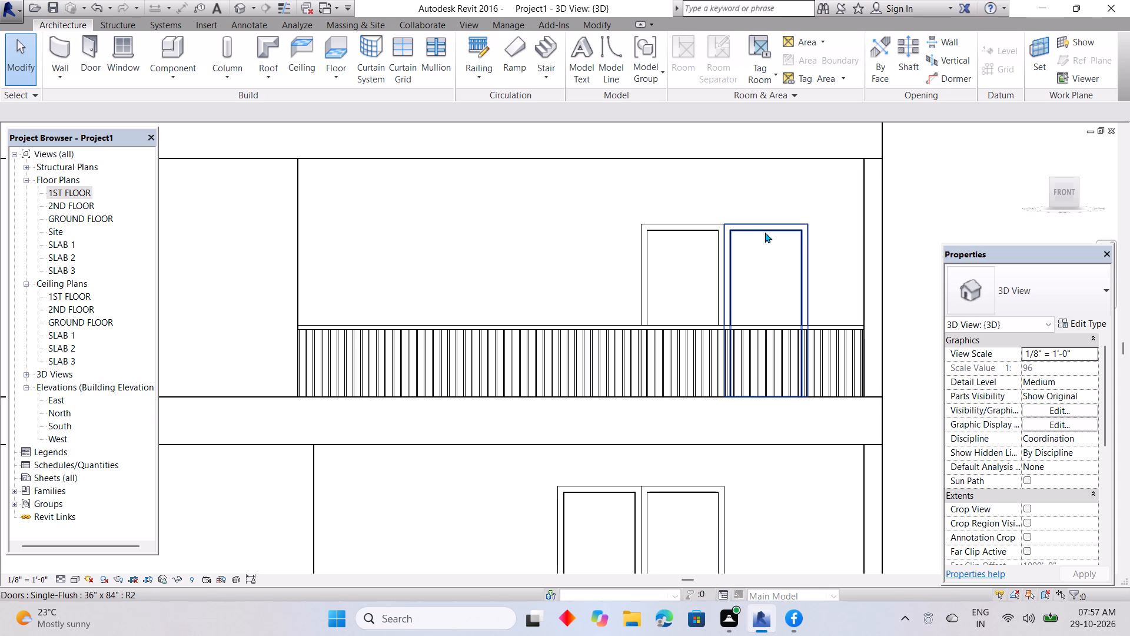
left_click(765, 230)
left_click(702, 226)
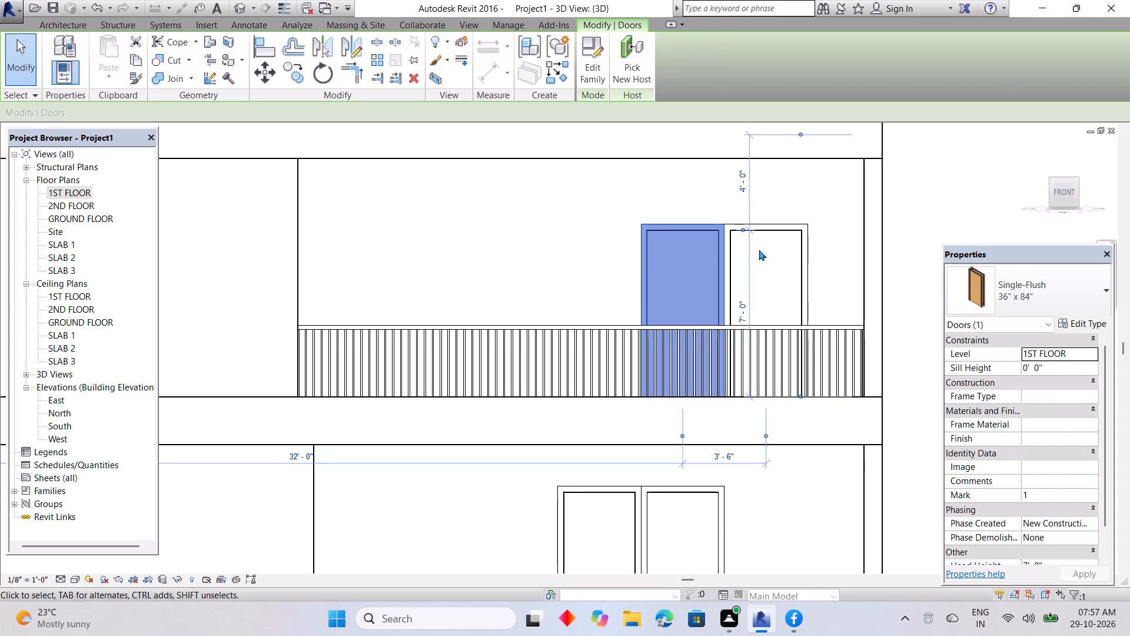
left_click(767, 226, "ctrl")
right_click(794, 256)
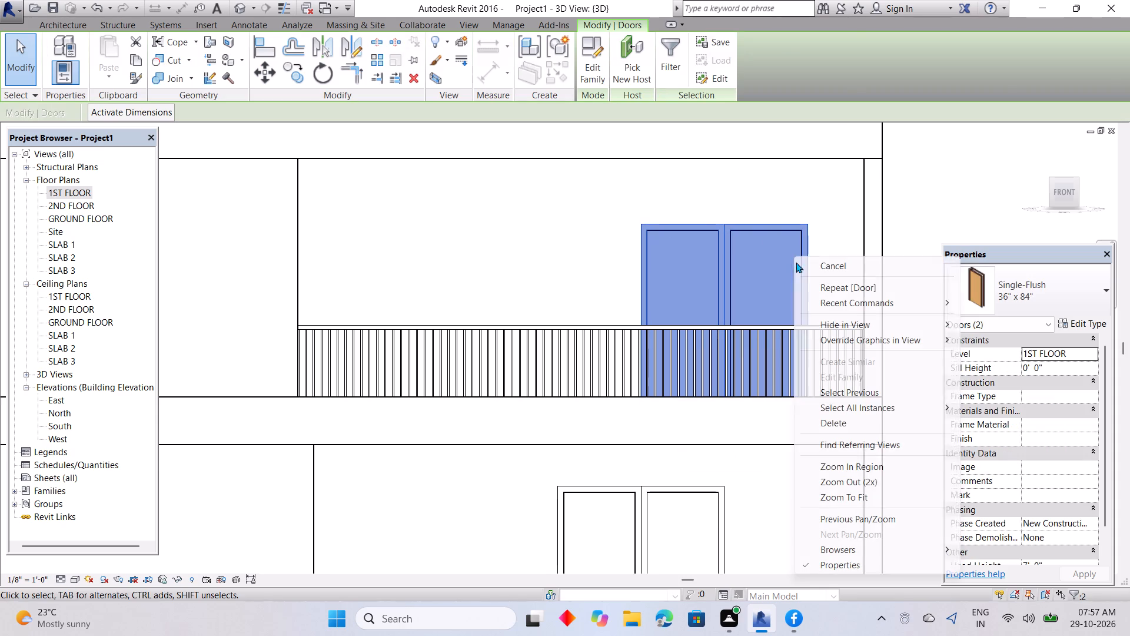
key("Left")
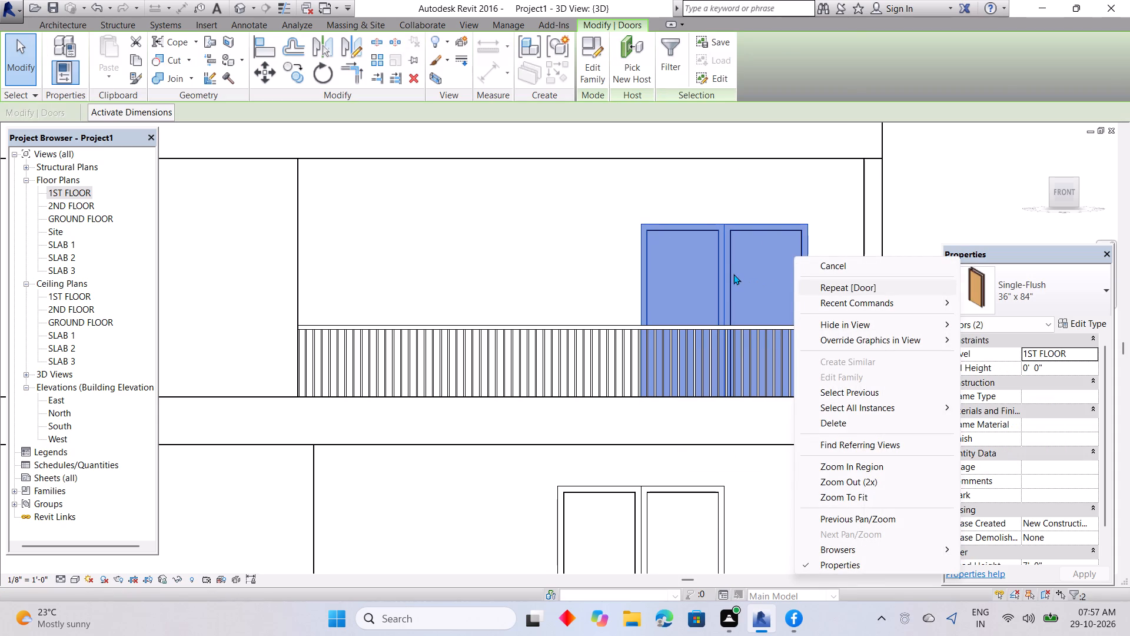
key("Left")
left_click_drag(733, 274, 667, 274)
key("Left")
key("Left")
key("Left")
key("Left")
key("Left")
key("Left")
key("Left")
key("Left")
key("Left")
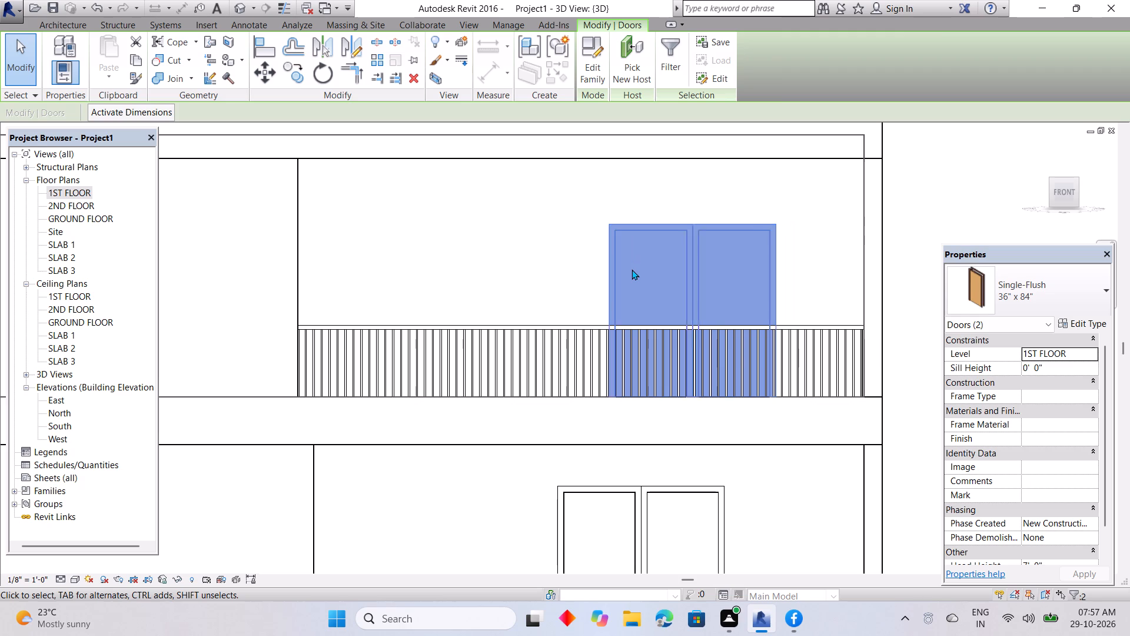
key("Left")
key("Left")
key("Left")
left_click(632, 269)
key("Left")
key("Left")
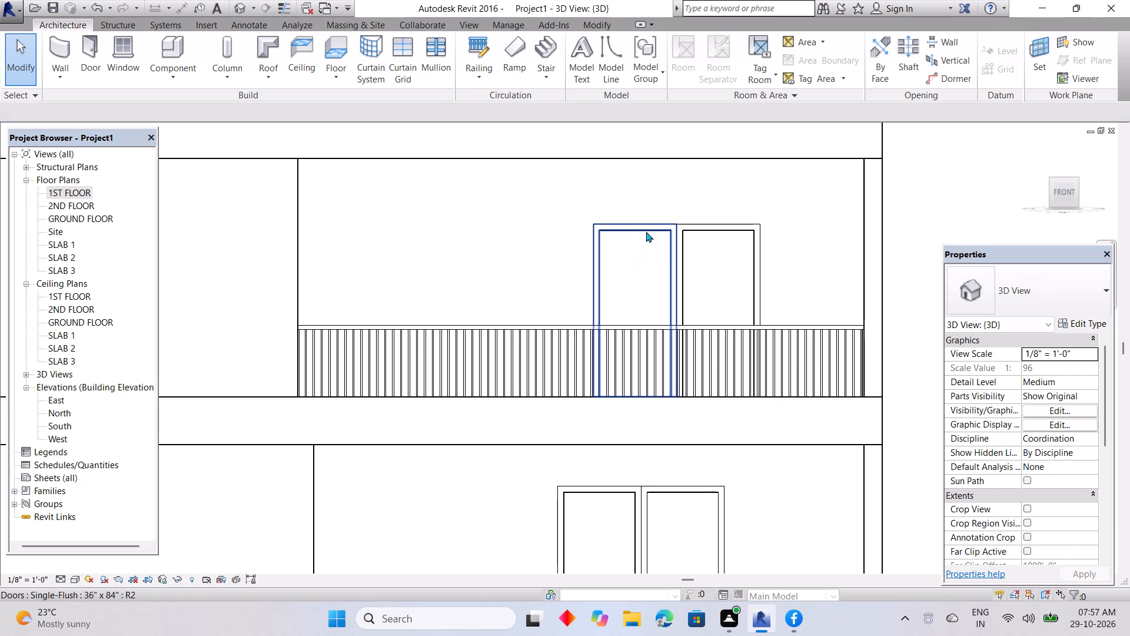
Select both 1ST FLOOR doors and nudge them together along the balcony wall until they line up above the ground-floor pair.
left_click(646, 227)
left_click(708, 225, "ctrl")
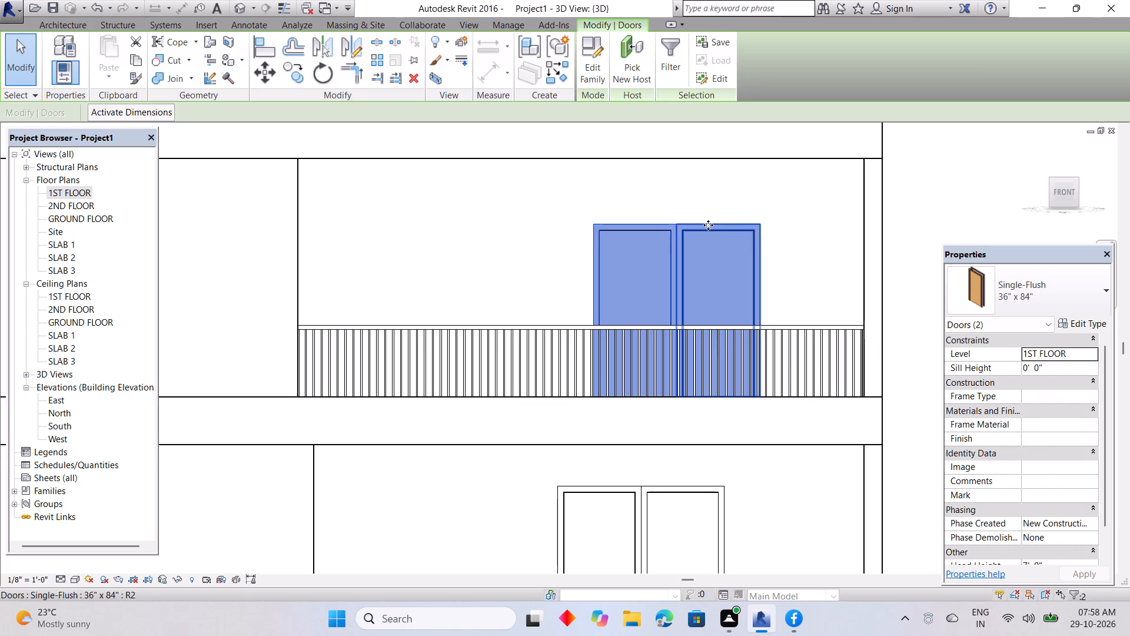
key("Left")
key("Left")
key("Left")
key("Left")
key("Left")
key("Left")
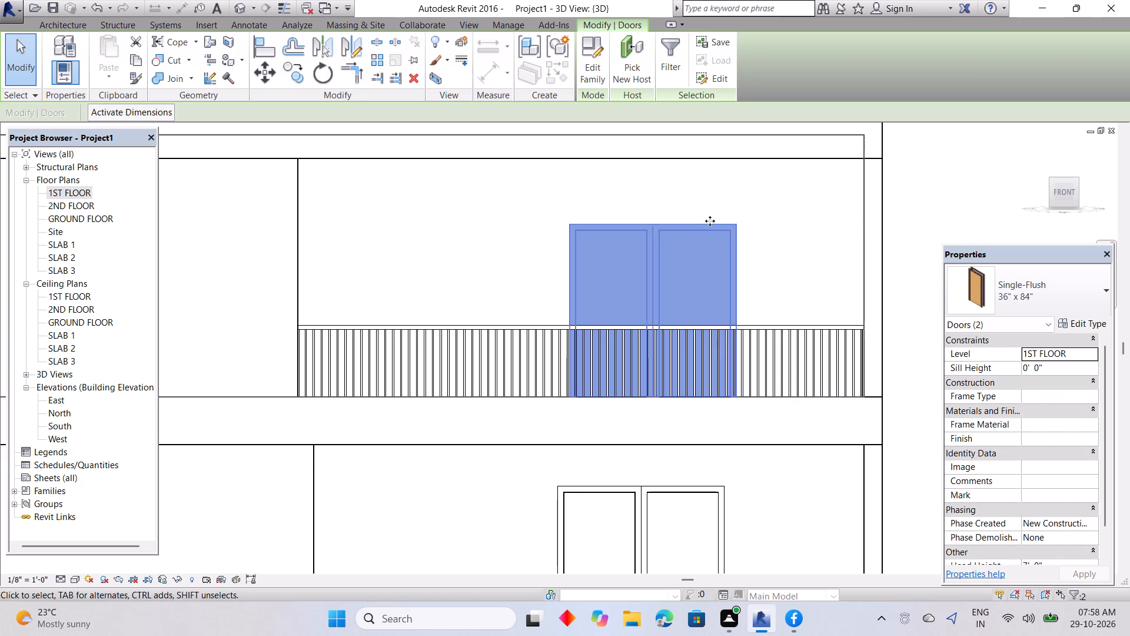
key("Left")
key("Left")
key("Left")
key("Left")
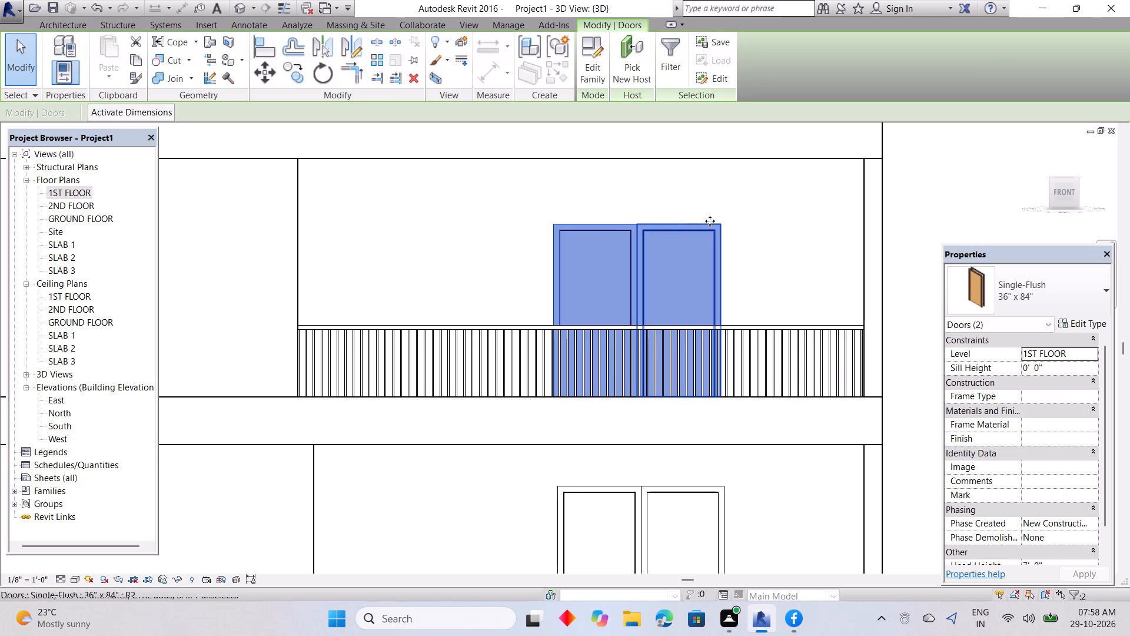
left_click(496, 249)
scroll(497, 247, "down", 6)
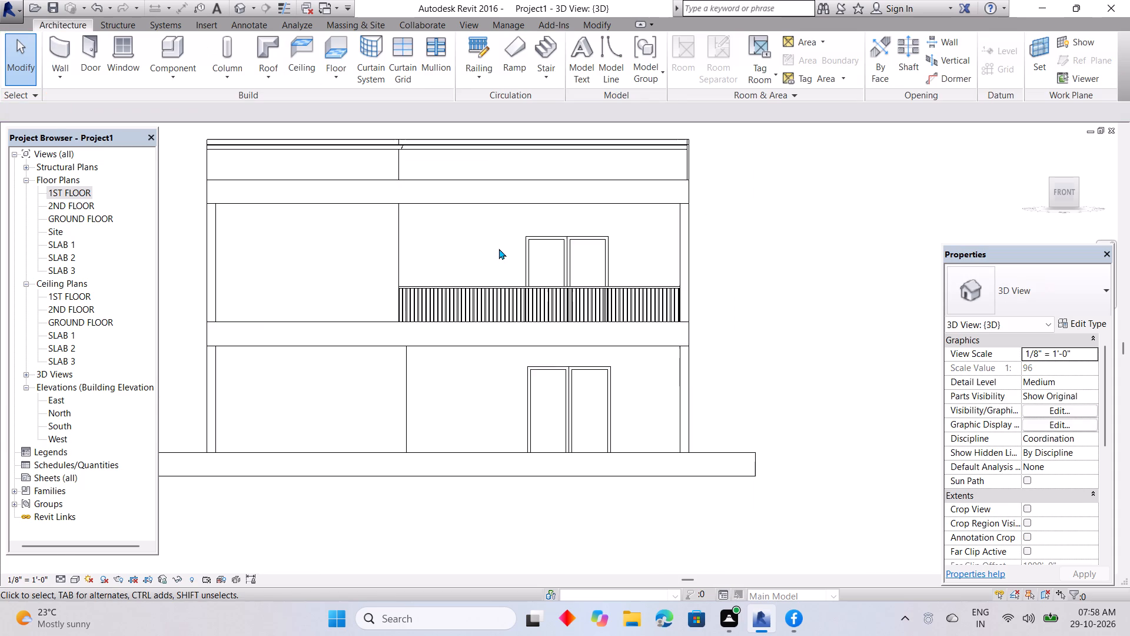
Switch the 3D view to the Realistic visual style.
left_click(244, 7)
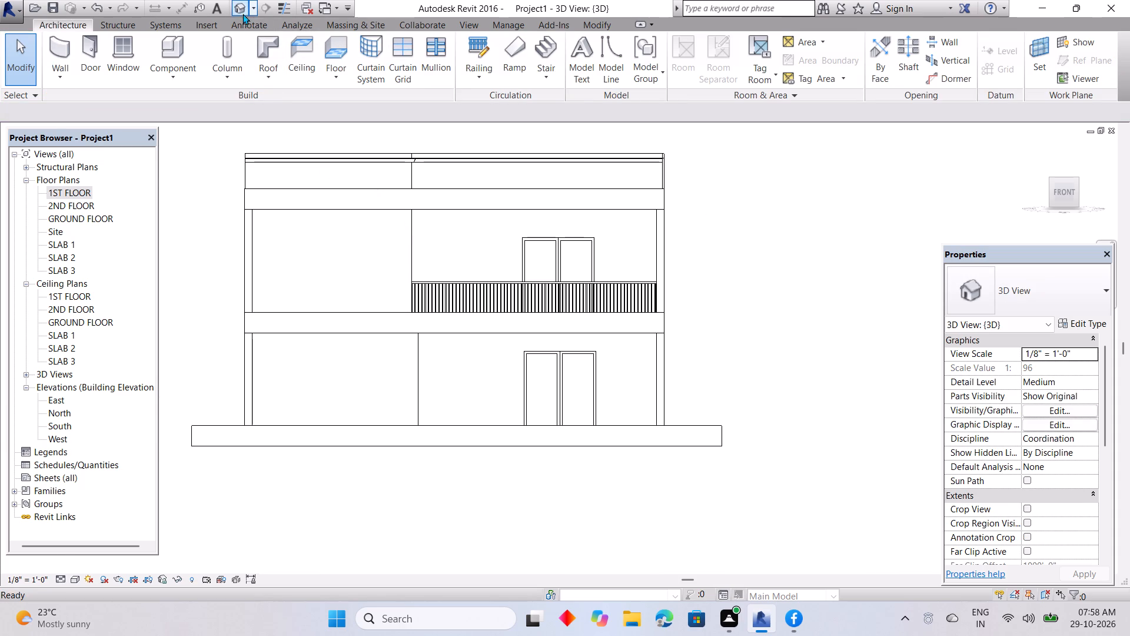
left_click(75, 582)
left_click(98, 545)
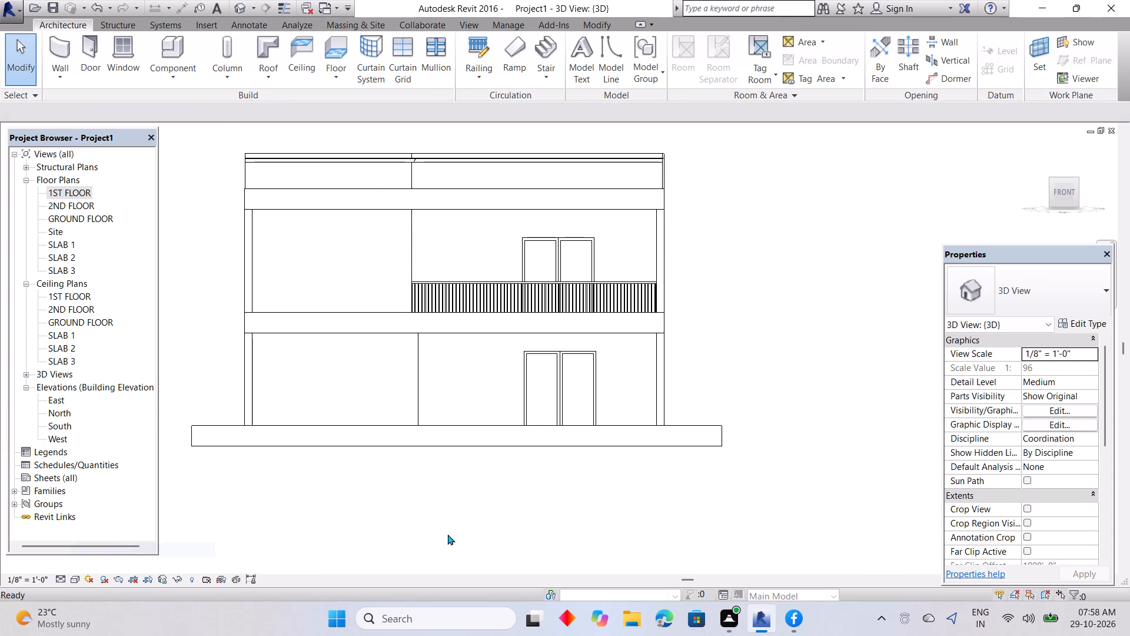
scroll(460, 529, "down", 1)
middle_click_drag(583, 503, 687, 503)
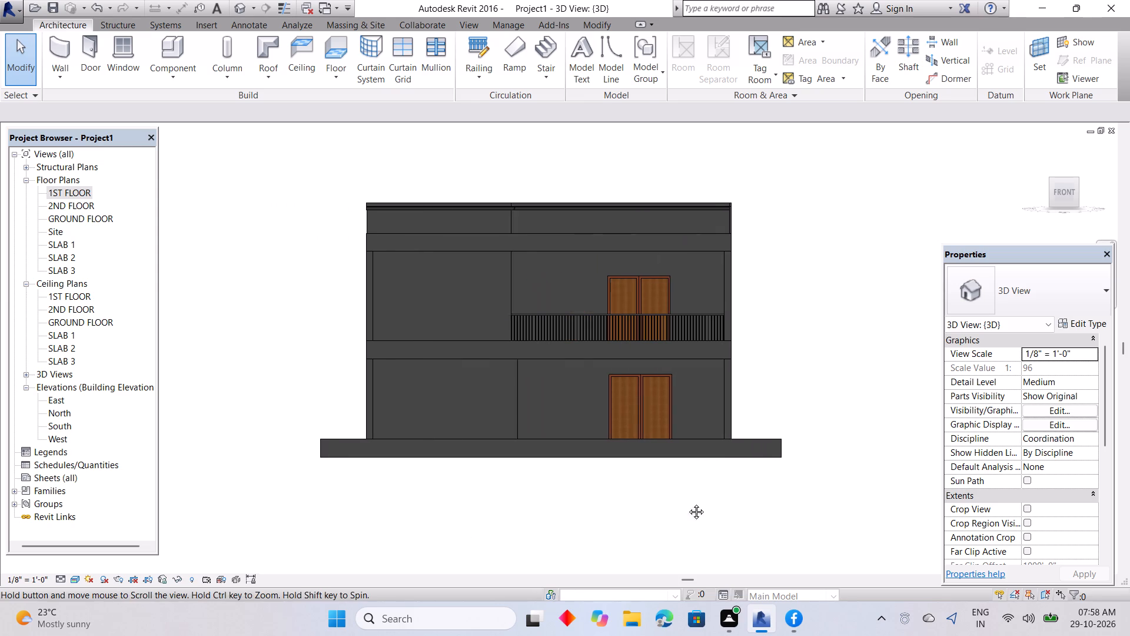
middle_click_drag(687, 503, 694, 503)
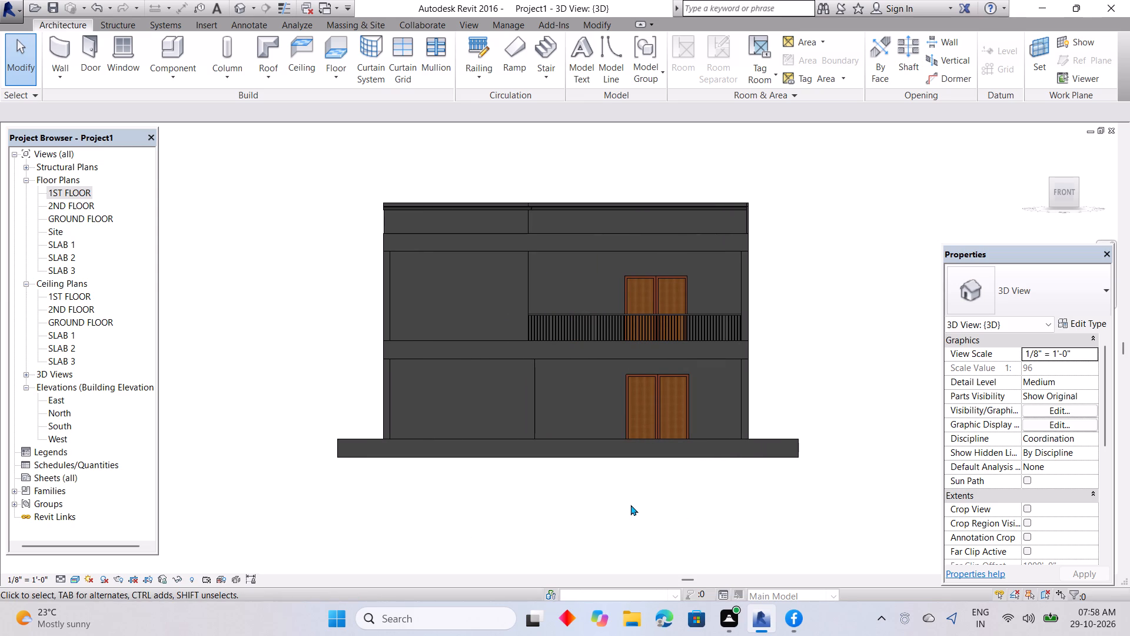
Place a Fixed 36" x 48" window in the front ground-floor wall, in the bay beside the one with the doors.
left_click(120, 47)
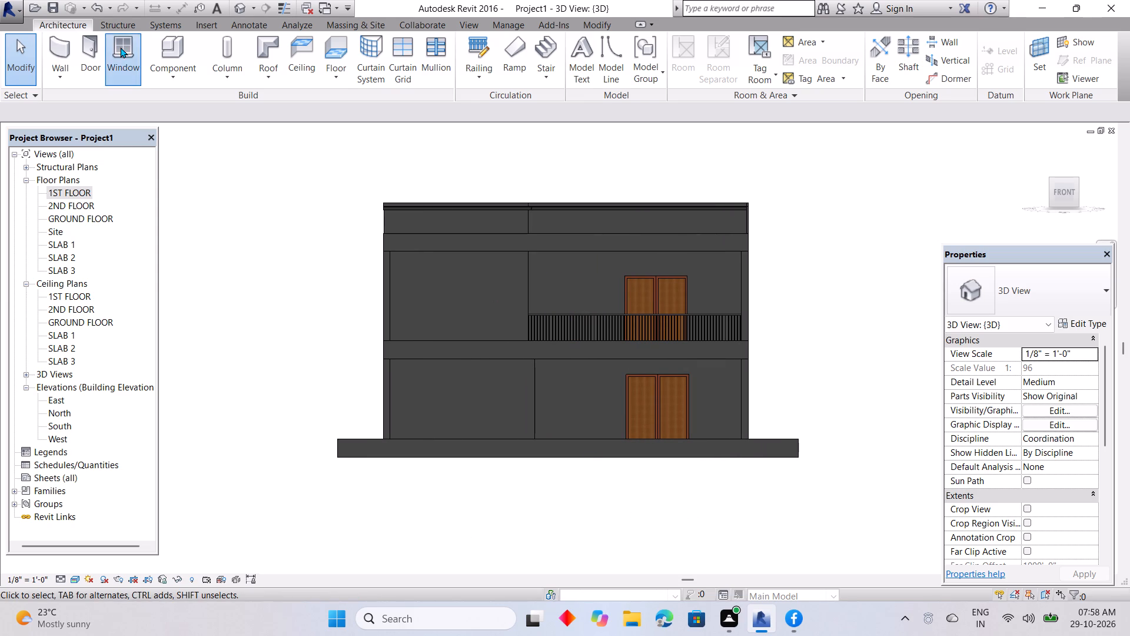
scroll(458, 386, "up", 3)
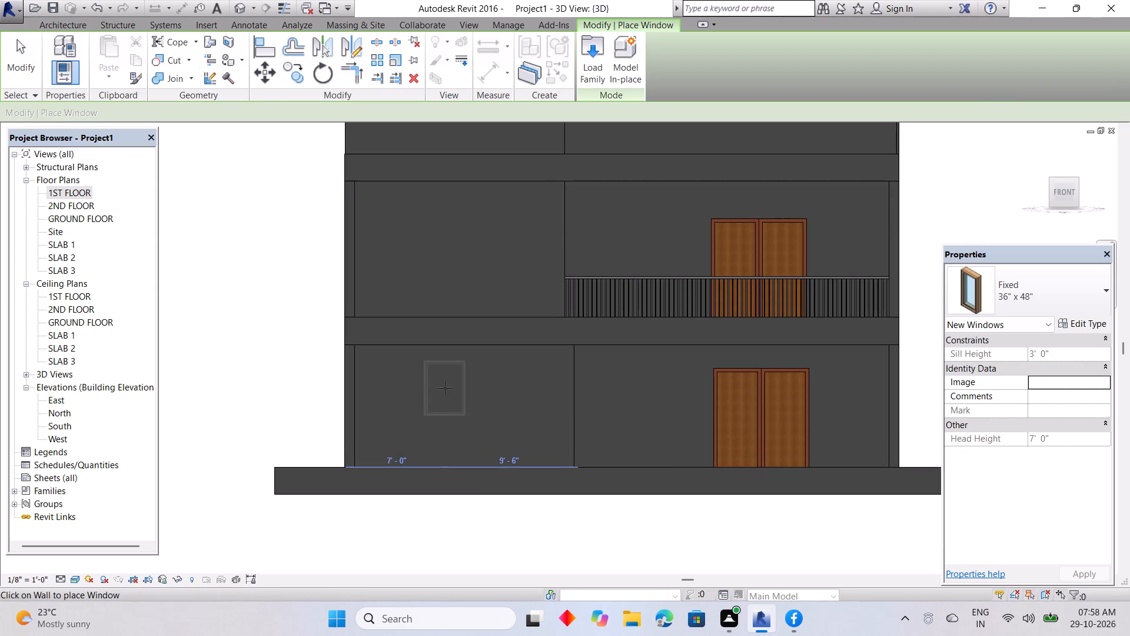
left_click(450, 389)
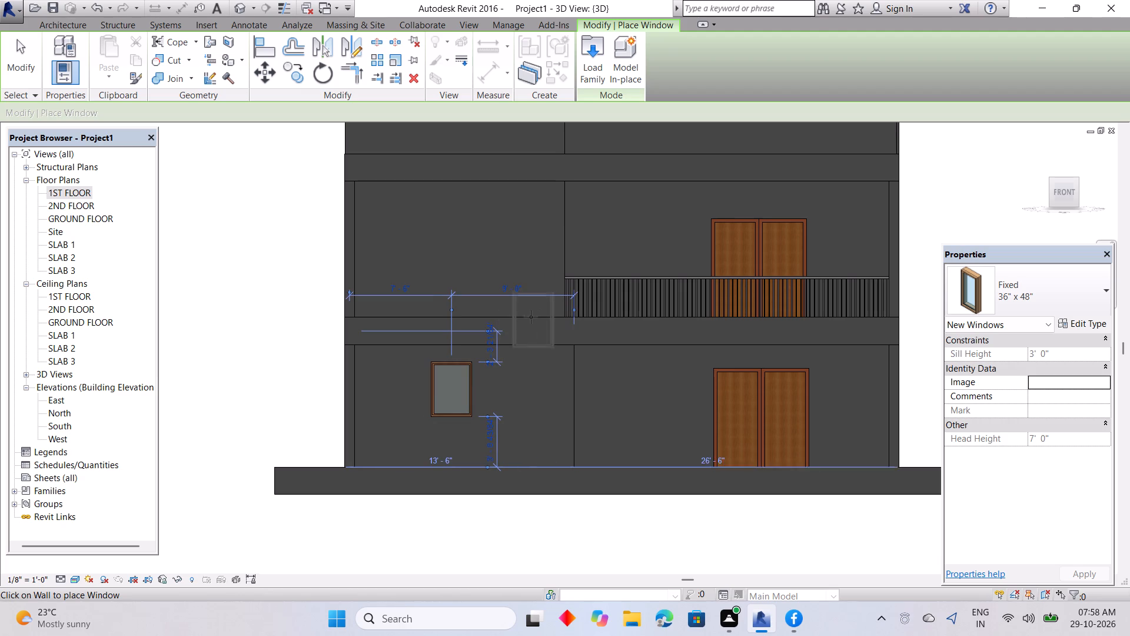
scroll(456, 237, "down", 2)
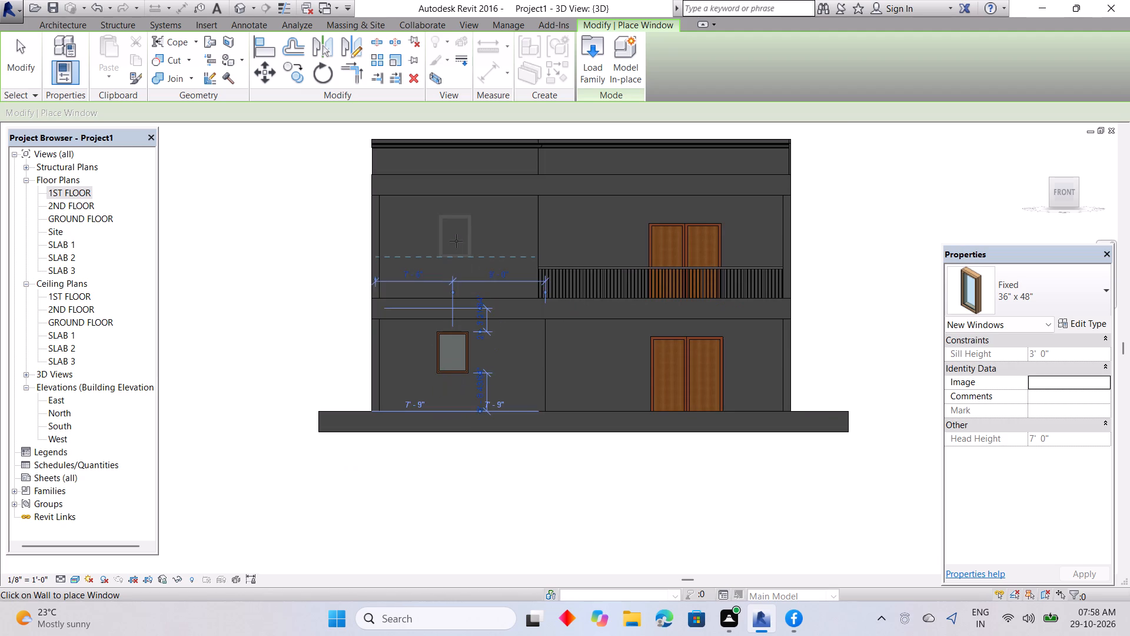
key("Escape")
key("Escape")
scroll(456, 241, "down", 3)
middle_click_drag(458, 241, 457, 249)
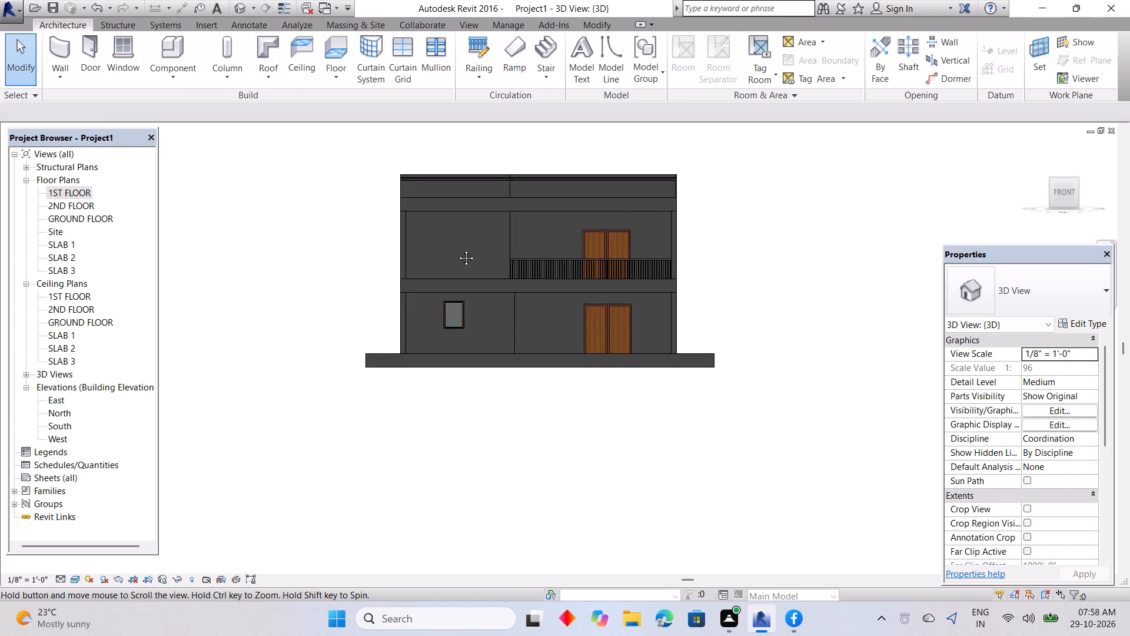
middle_click_drag(457, 249, 436, 307)
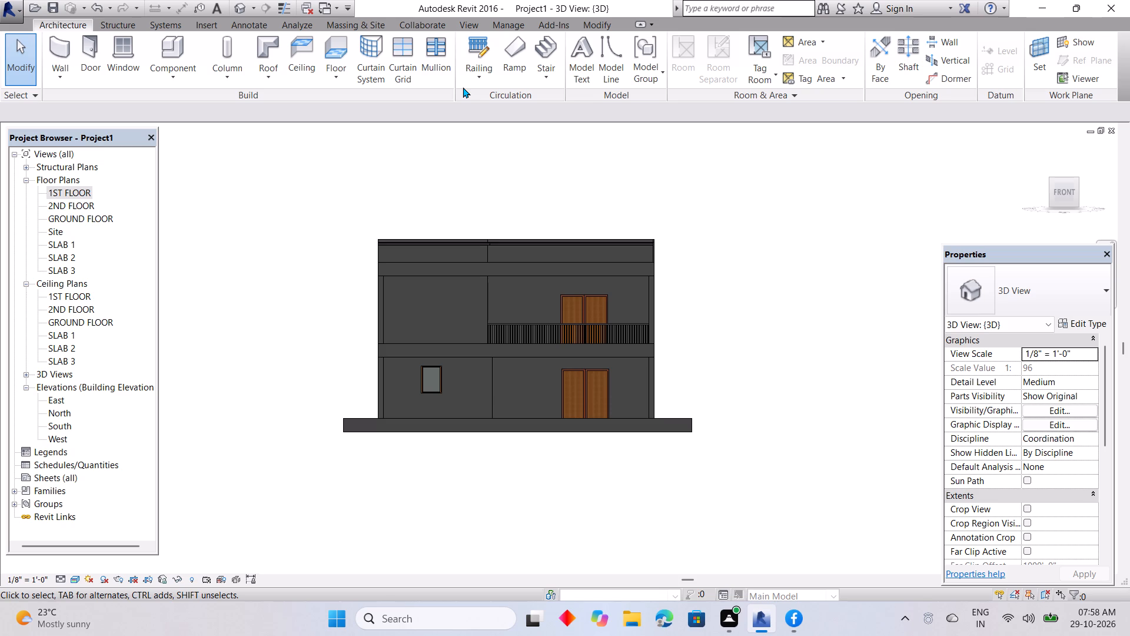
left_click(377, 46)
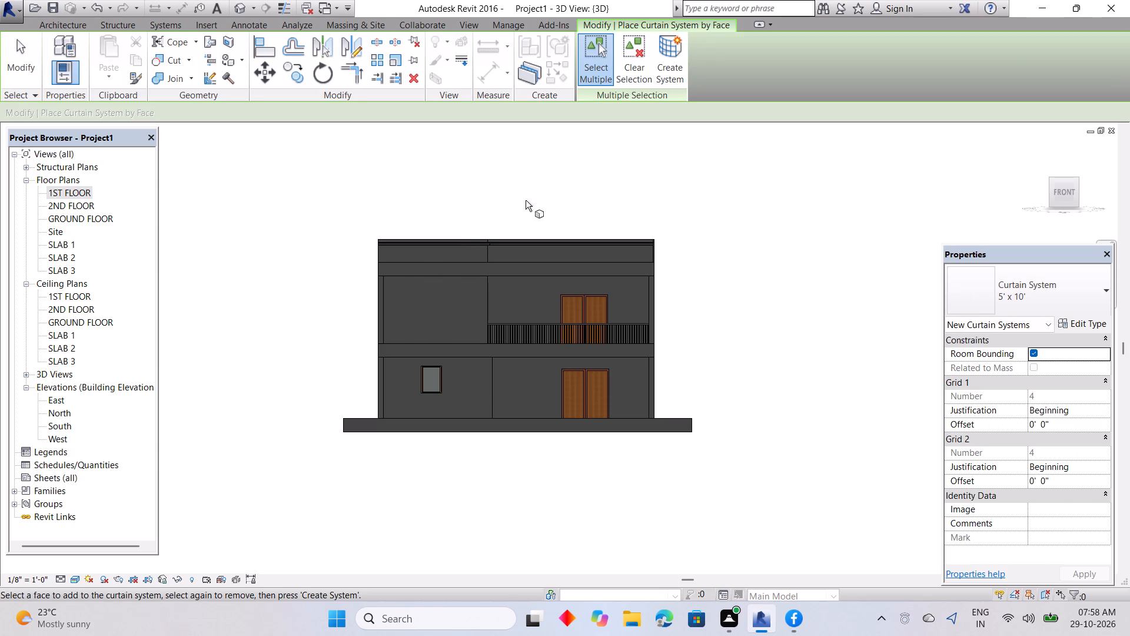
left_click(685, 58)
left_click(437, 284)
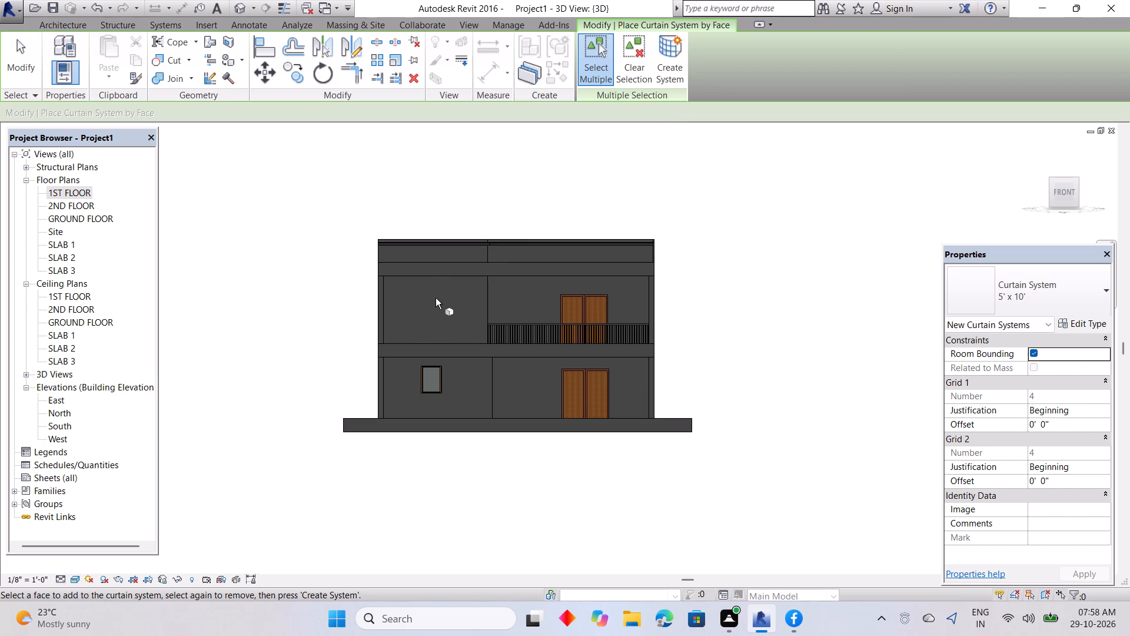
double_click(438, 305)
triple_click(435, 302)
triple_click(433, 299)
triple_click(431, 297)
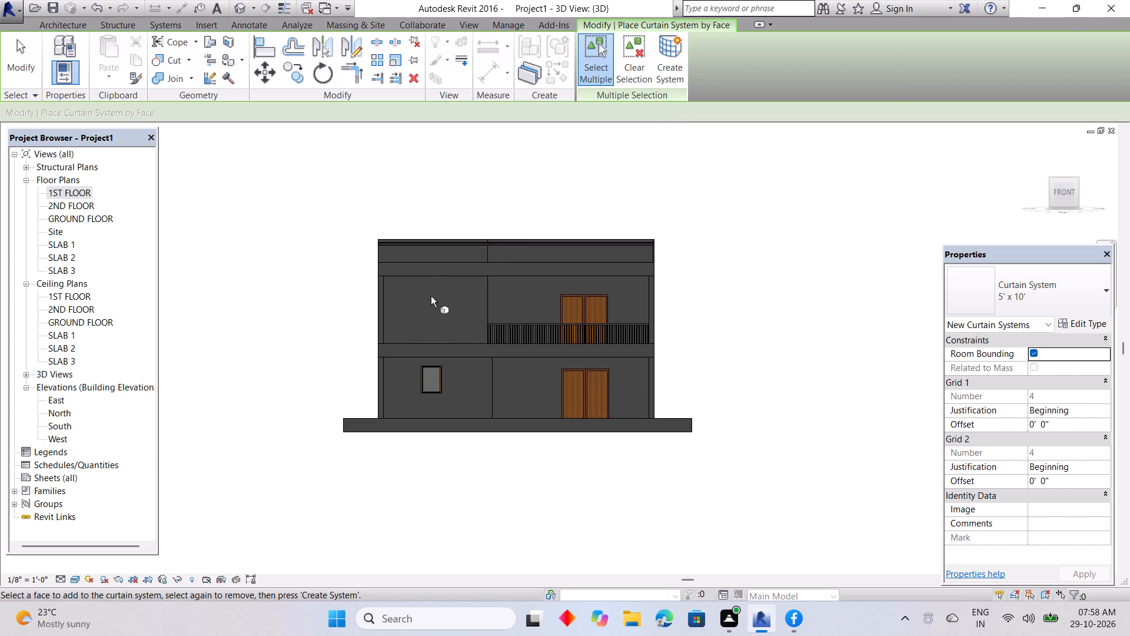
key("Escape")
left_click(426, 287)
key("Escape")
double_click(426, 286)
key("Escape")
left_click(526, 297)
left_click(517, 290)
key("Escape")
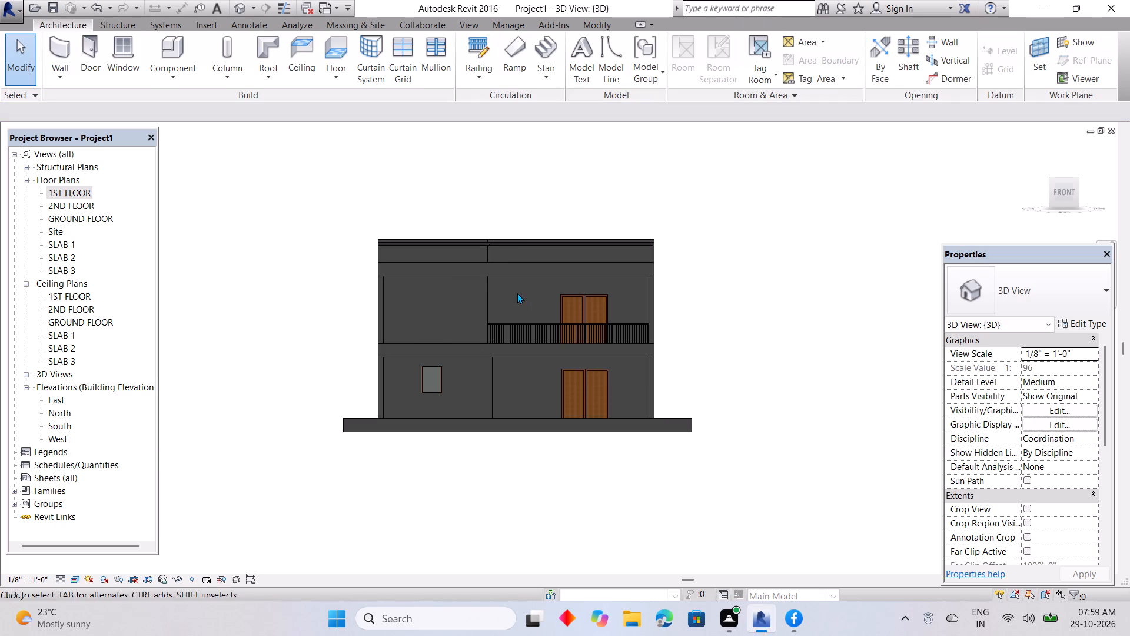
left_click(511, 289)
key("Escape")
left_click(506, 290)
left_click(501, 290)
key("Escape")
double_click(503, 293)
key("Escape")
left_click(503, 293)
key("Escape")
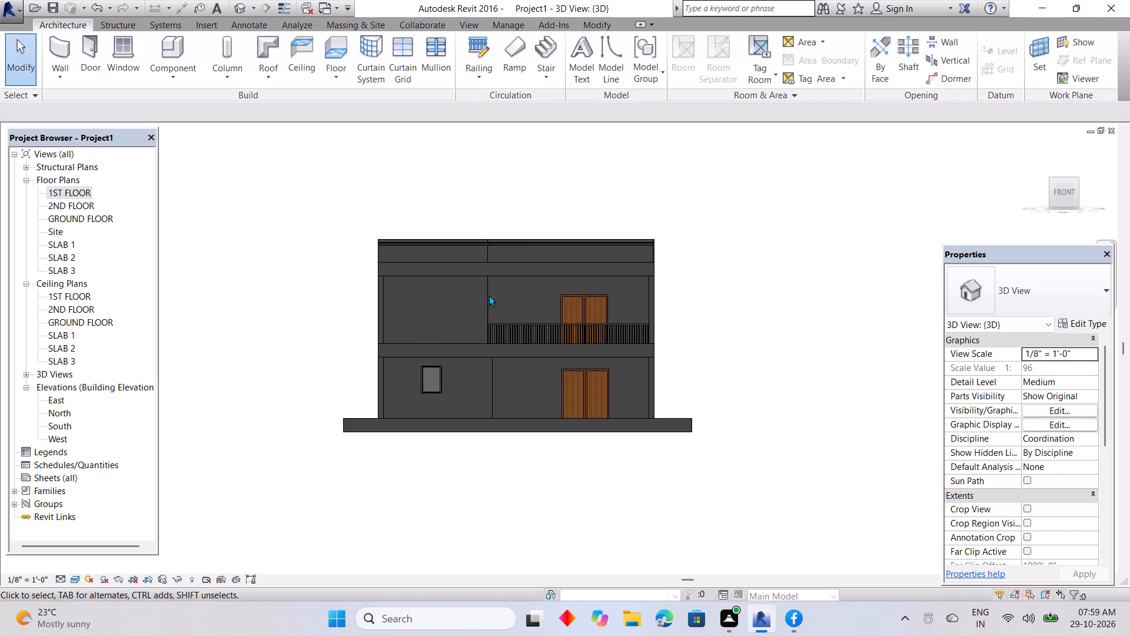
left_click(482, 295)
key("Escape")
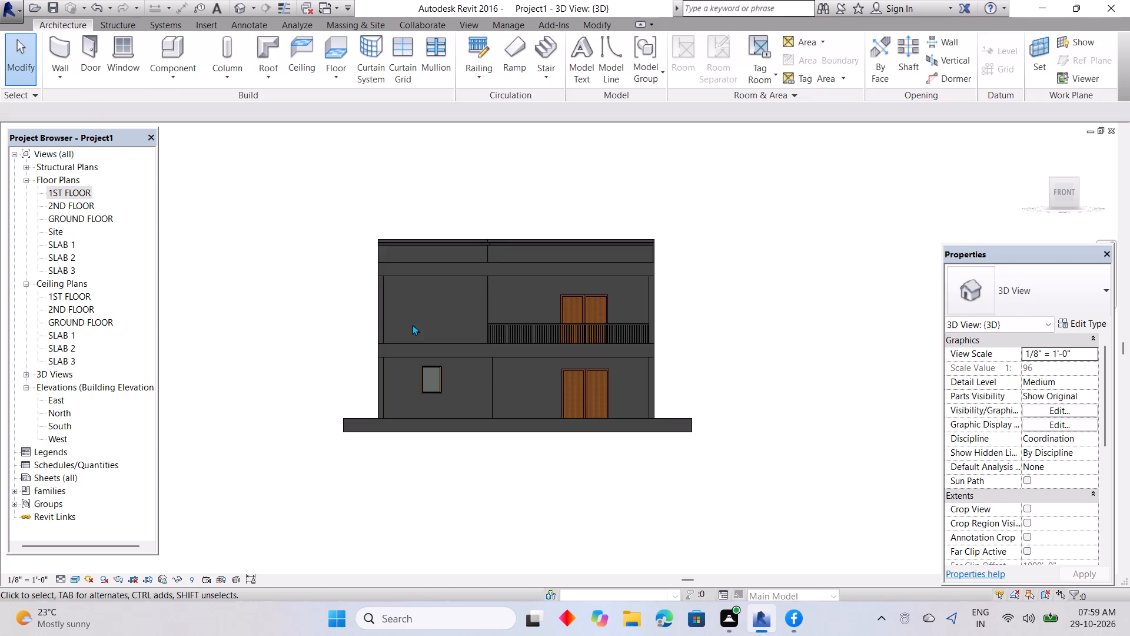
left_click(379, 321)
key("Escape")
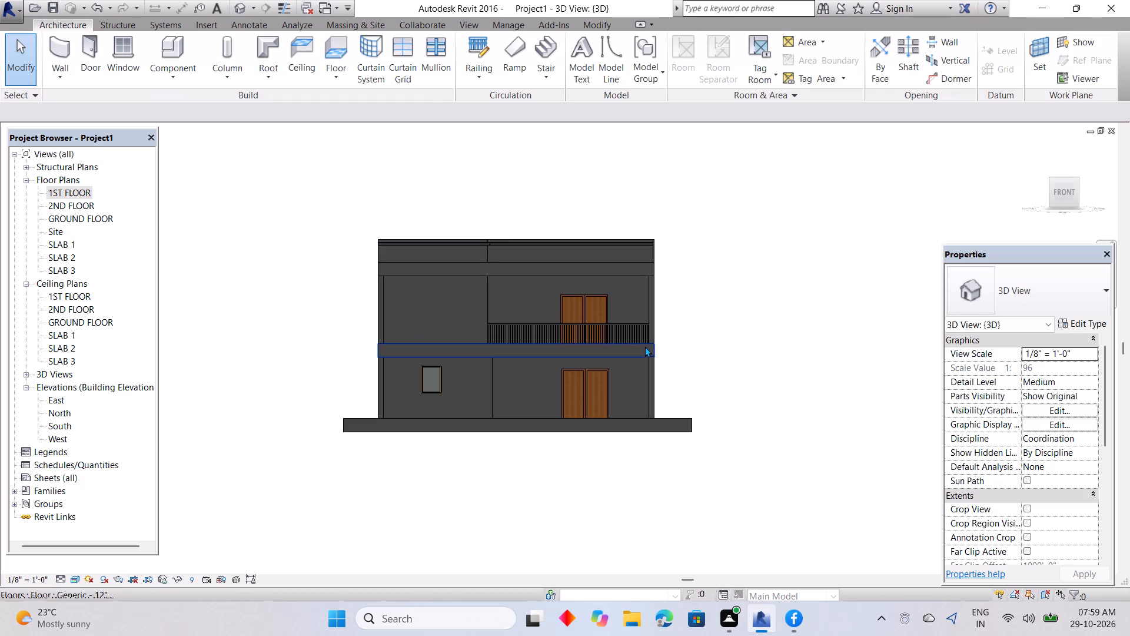
Open the layer structure of the Generic - 12" floor type used by the 1ST FLOOR slab.
left_click(642, 347)
right_click(714, 328)
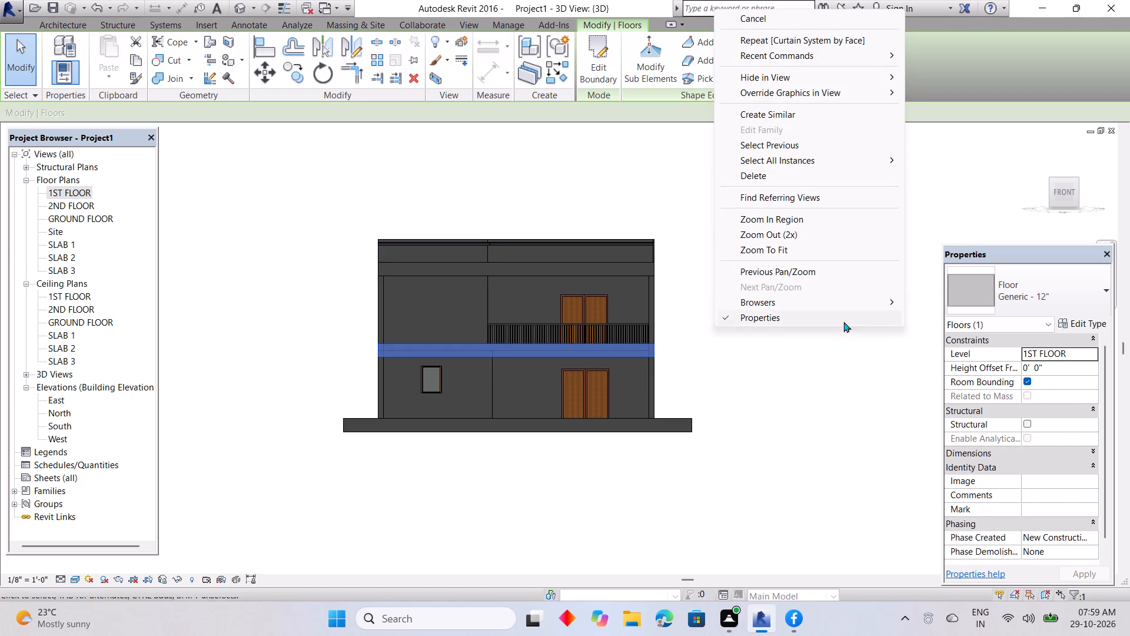
left_click(909, 412)
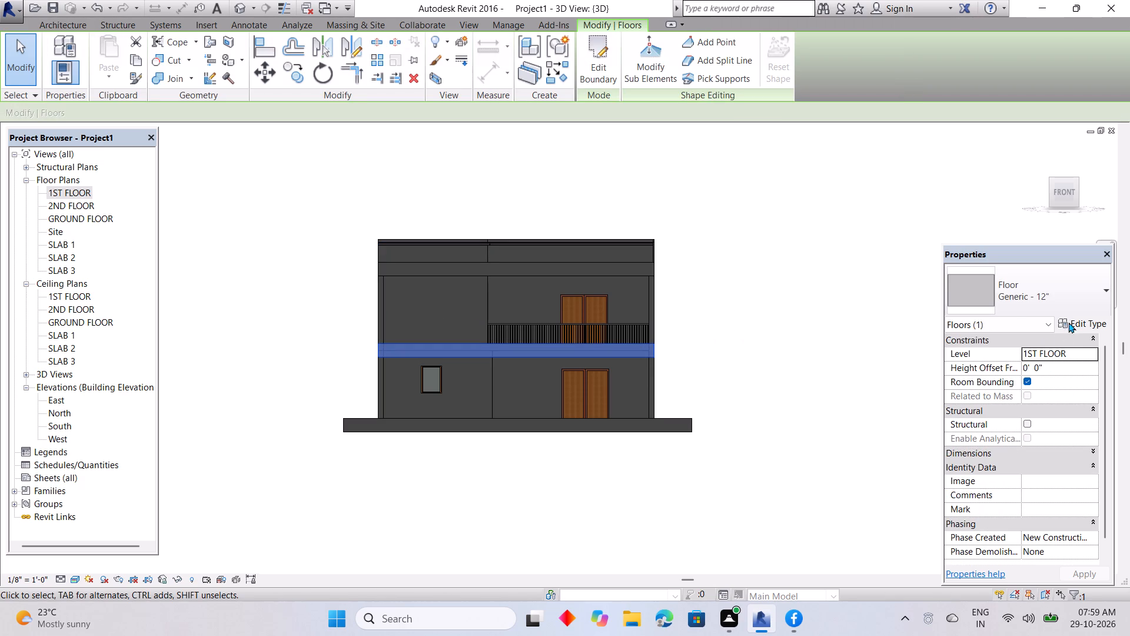
left_click(1070, 319)
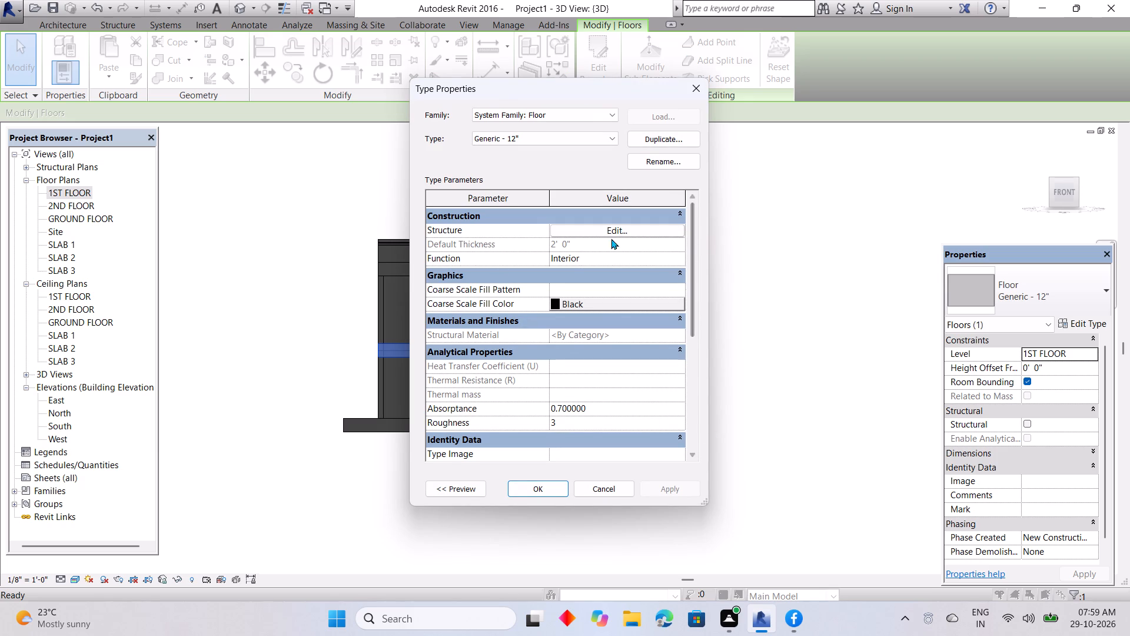
left_click(610, 228)
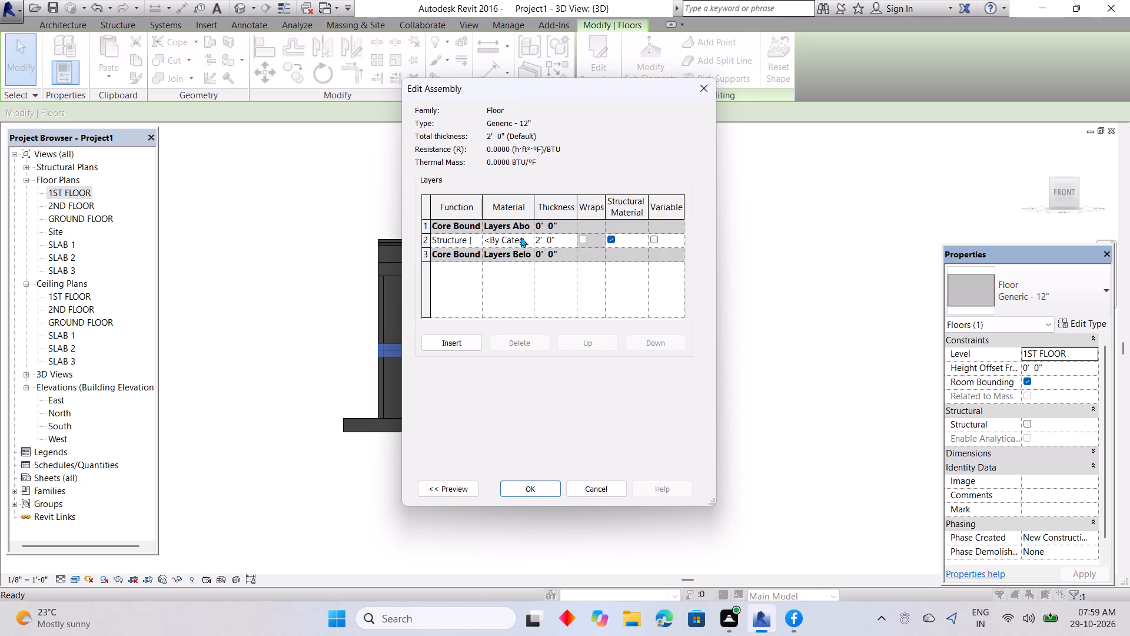
Assign the Gypsum Wall Board material to the structure layer of the Generic - 12" floor type.
left_click(520, 237)
left_click(526, 239)
left_click(528, 237)
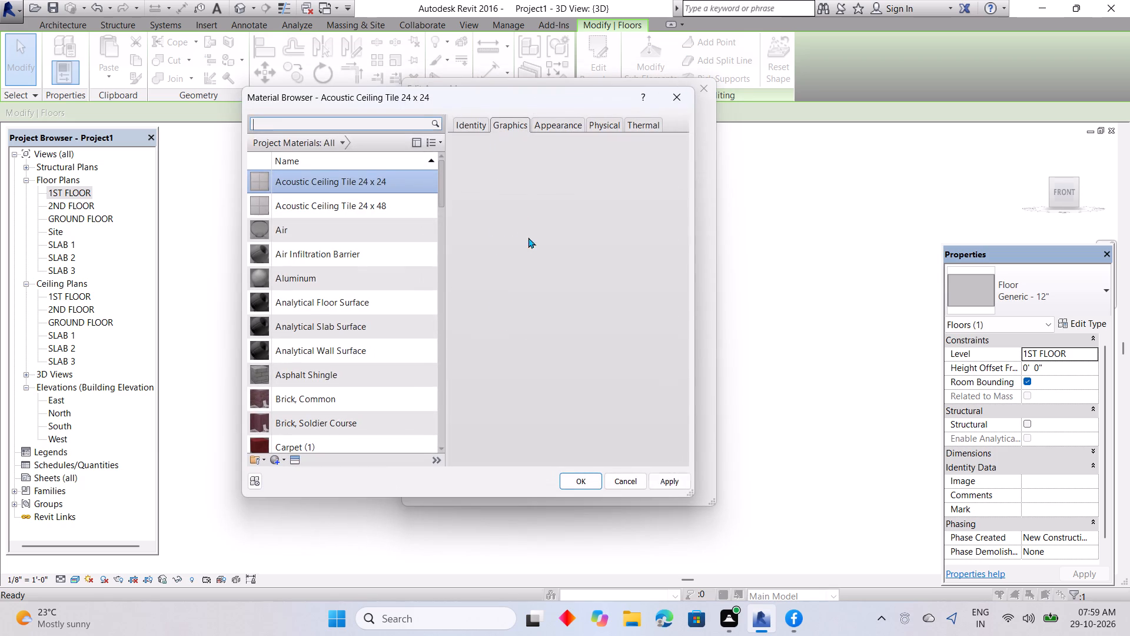
scroll(365, 292, "down", 4)
scroll(365, 287, "up", 3)
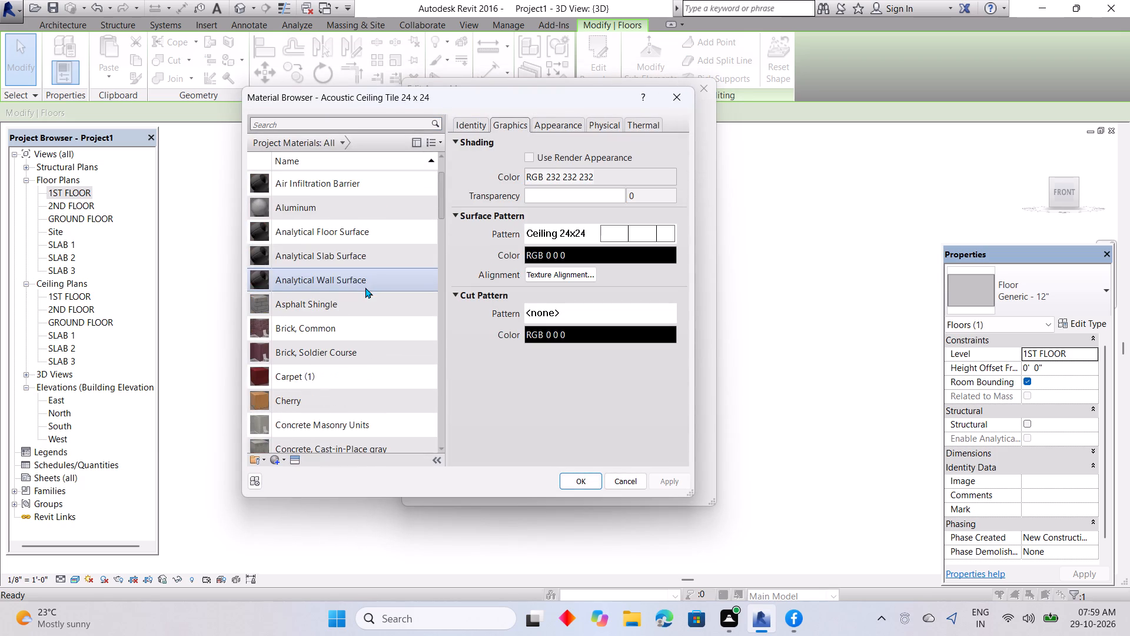
scroll(365, 284, "up", 4)
scroll(366, 276, "down", 12)
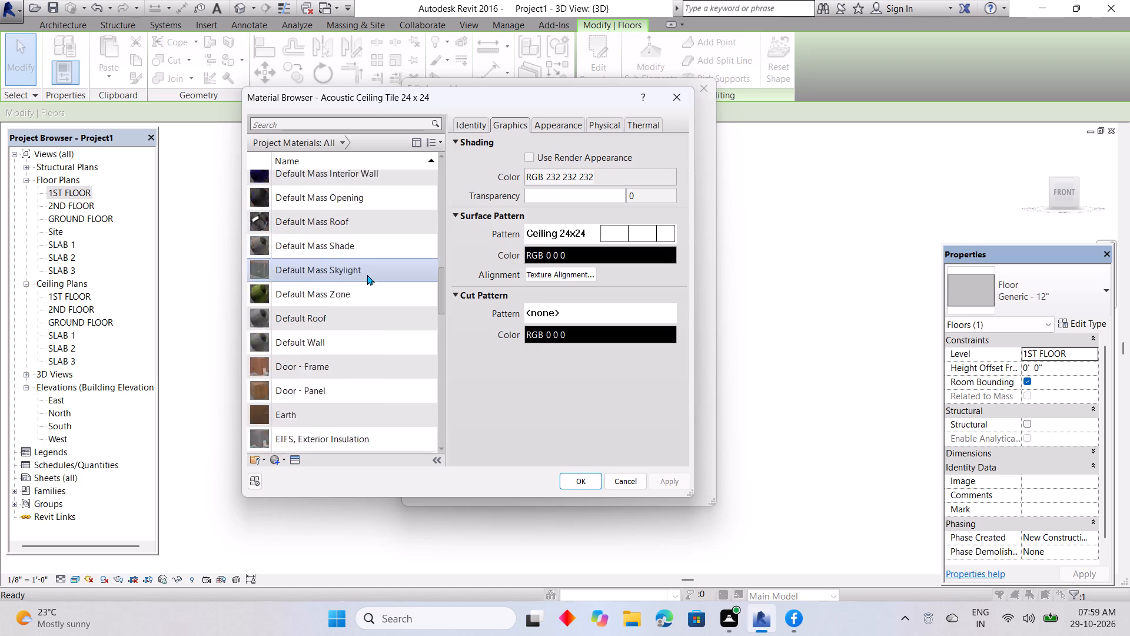
scroll(367, 274, "down", 20)
scroll(367, 274, "down", 1)
scroll(403, 396, "up", 1)
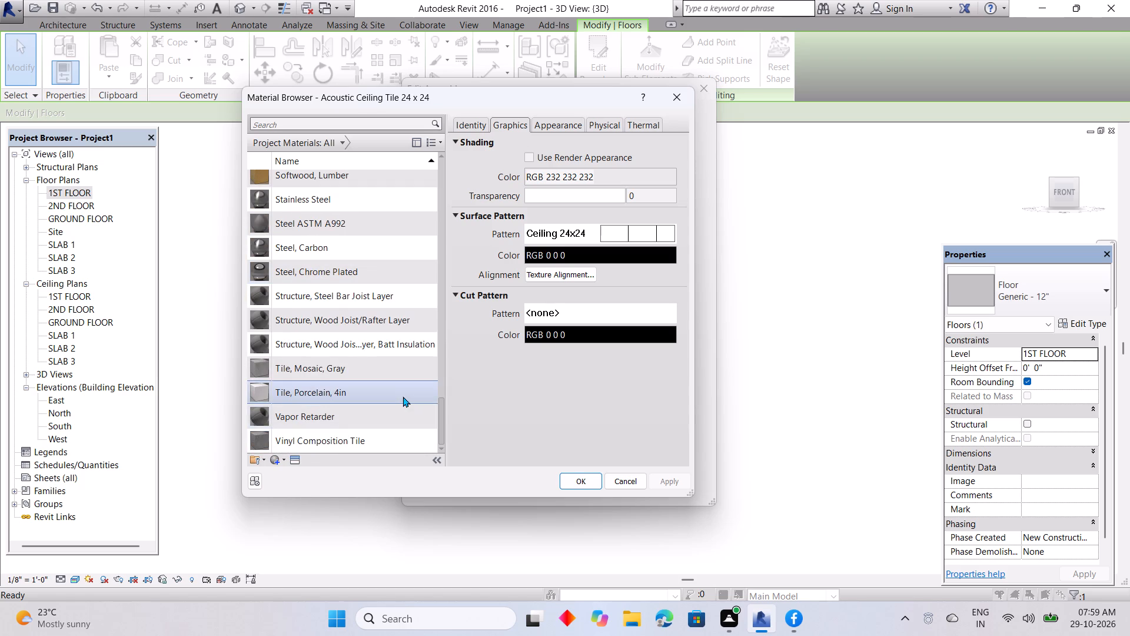
scroll(403, 394, "up", 1)
scroll(403, 391, "down", 10)
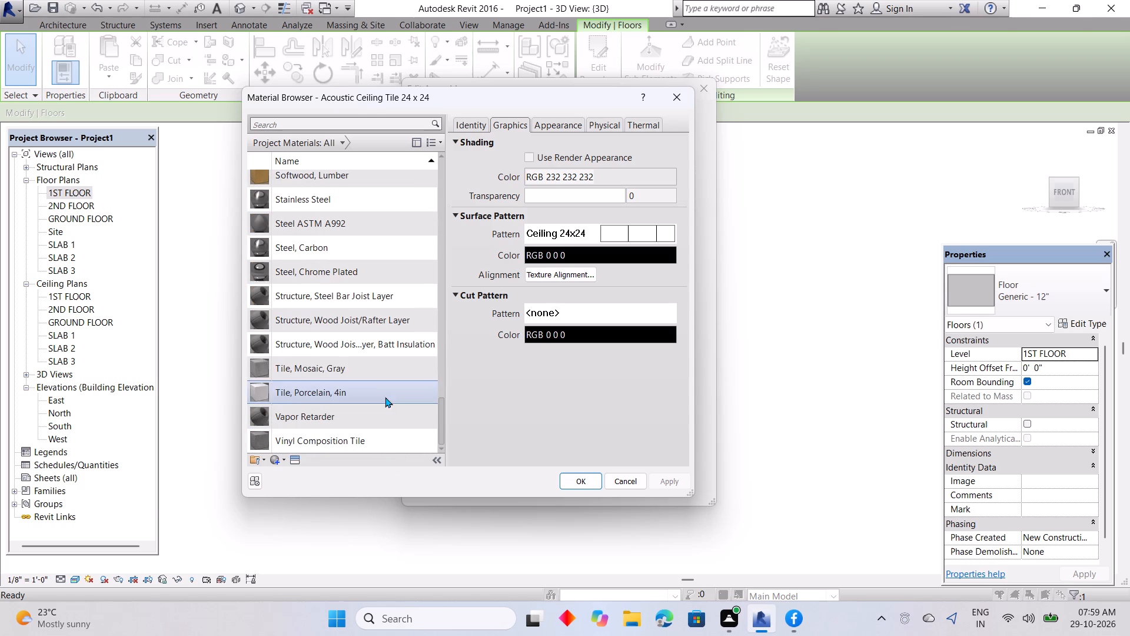
scroll(338, 203, "up", 1)
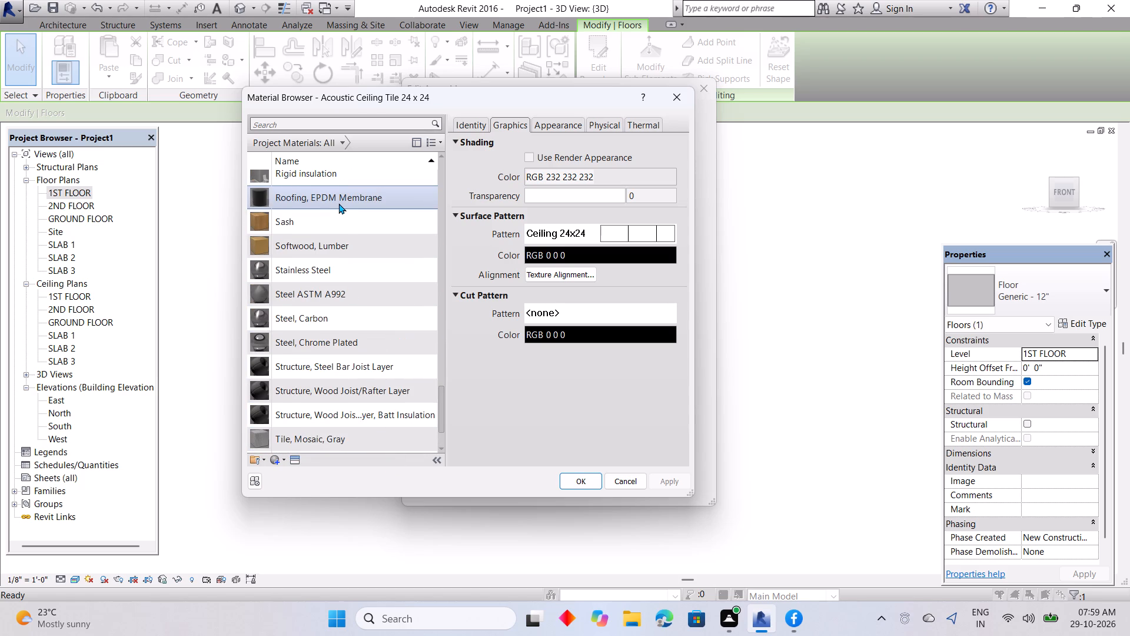
scroll(338, 203, "up", 4)
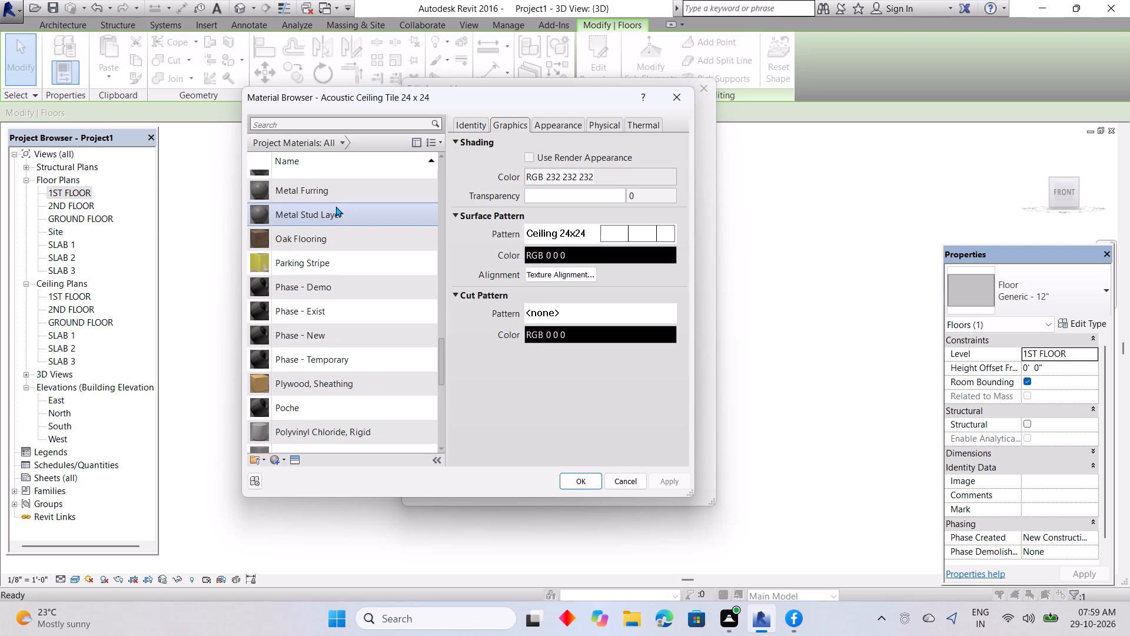
scroll(328, 232, "up", 2)
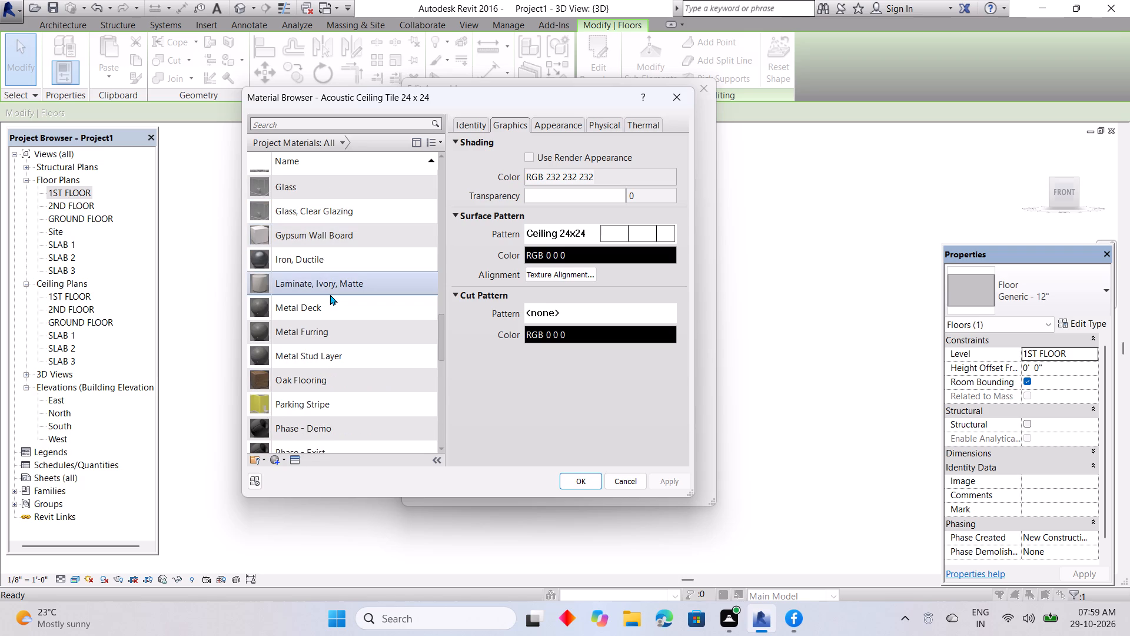
scroll(340, 259, "up", 1)
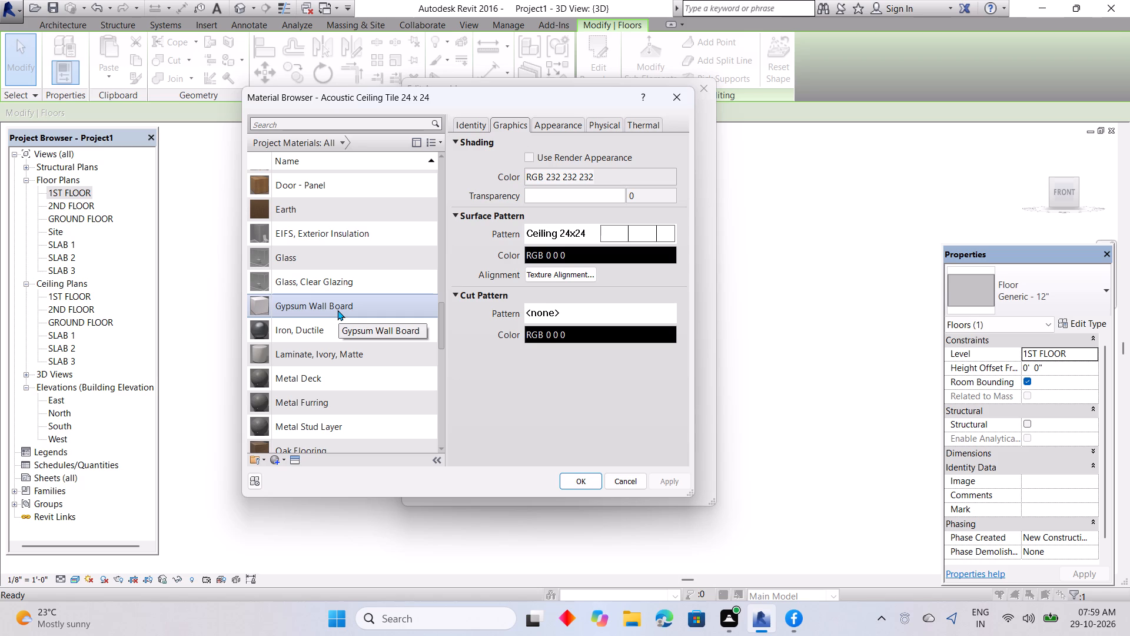
left_click(339, 310)
left_click(591, 481)
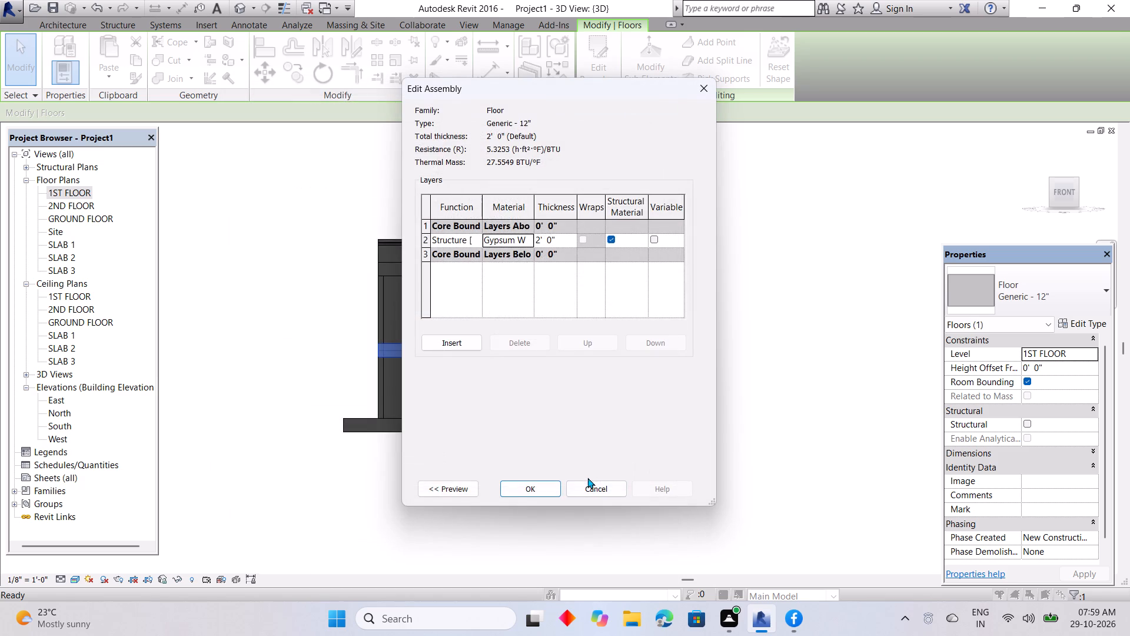
Accept the Generic - 12" floor type's layer and type changes, and clear the slab selection.
left_click(540, 488)
left_click(538, 488)
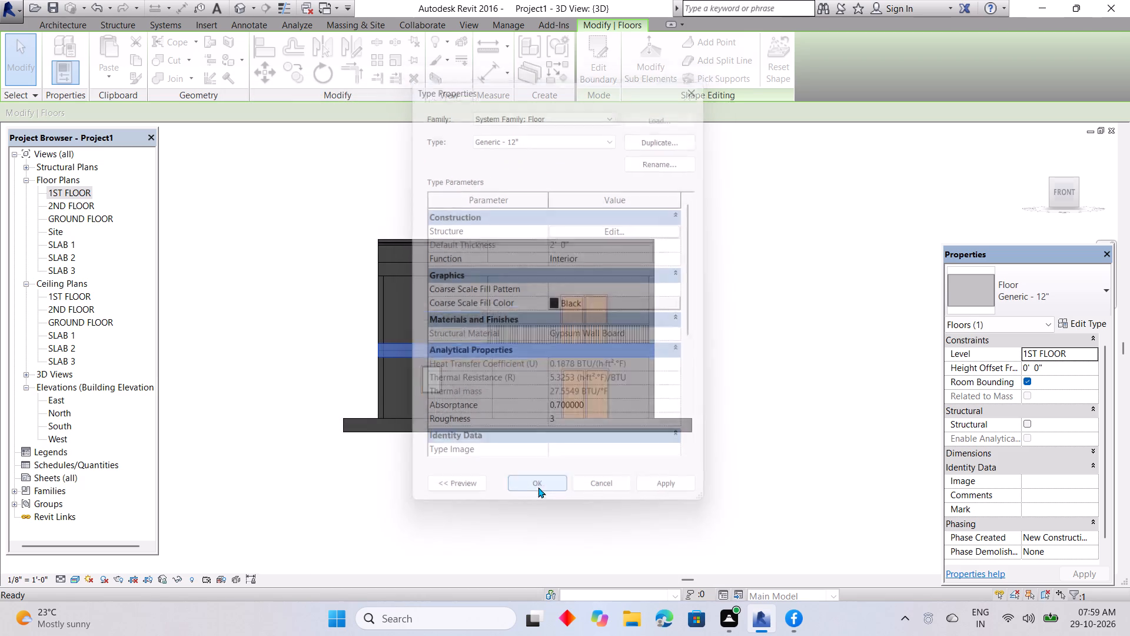
left_click(756, 413)
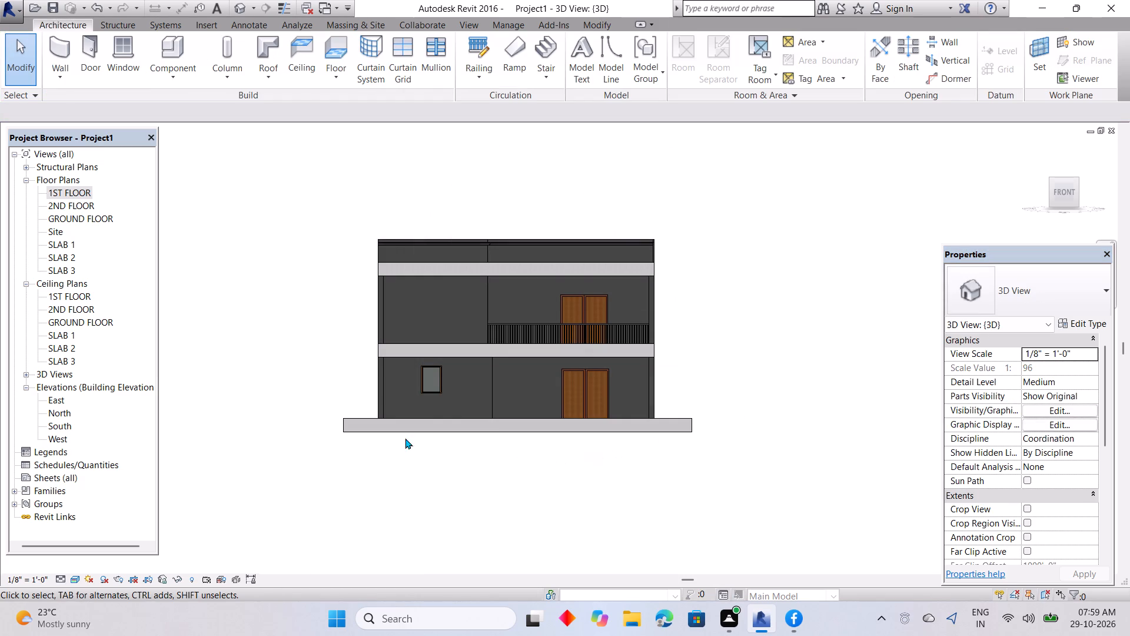
Assign the Gypsum Wall Board material to the structure layer of the OTR WALL type used by the ground-floor outer wall.
scroll(391, 425, "up", 5)
middle_click_drag(391, 425, 388, 482, "shift")
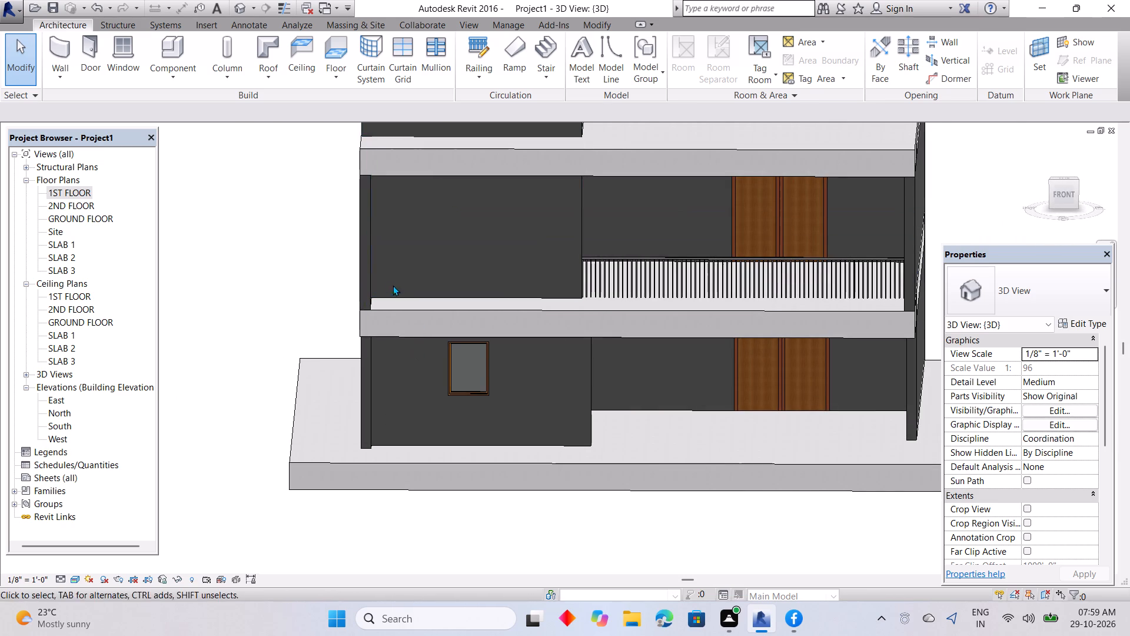
left_click(366, 266)
left_click(360, 372)
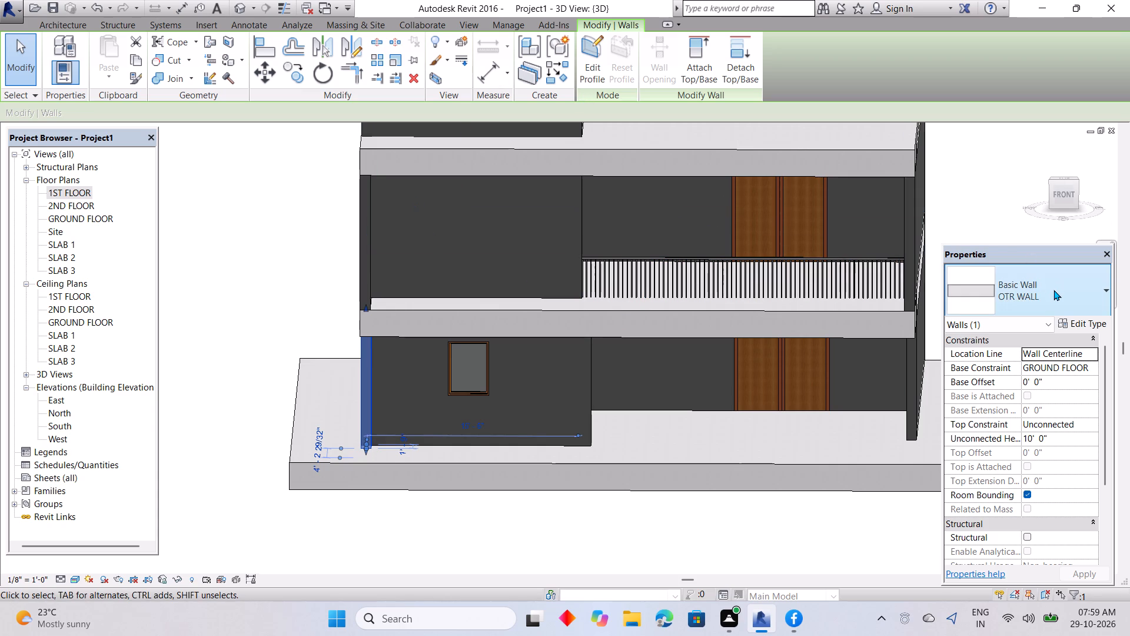
left_click(1064, 319)
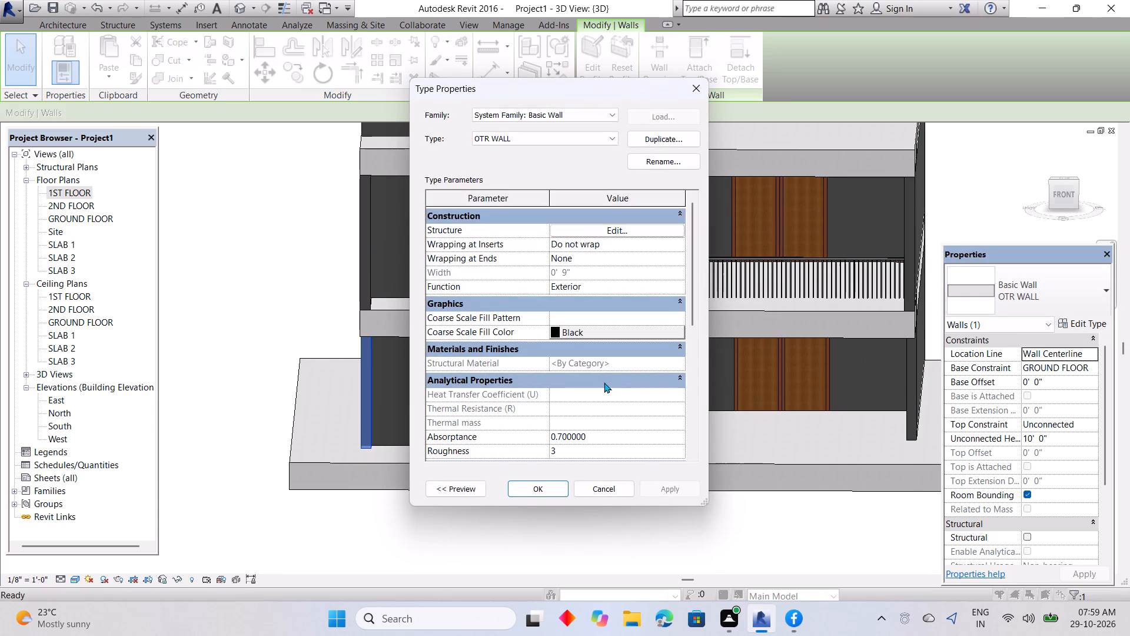
left_click(609, 225)
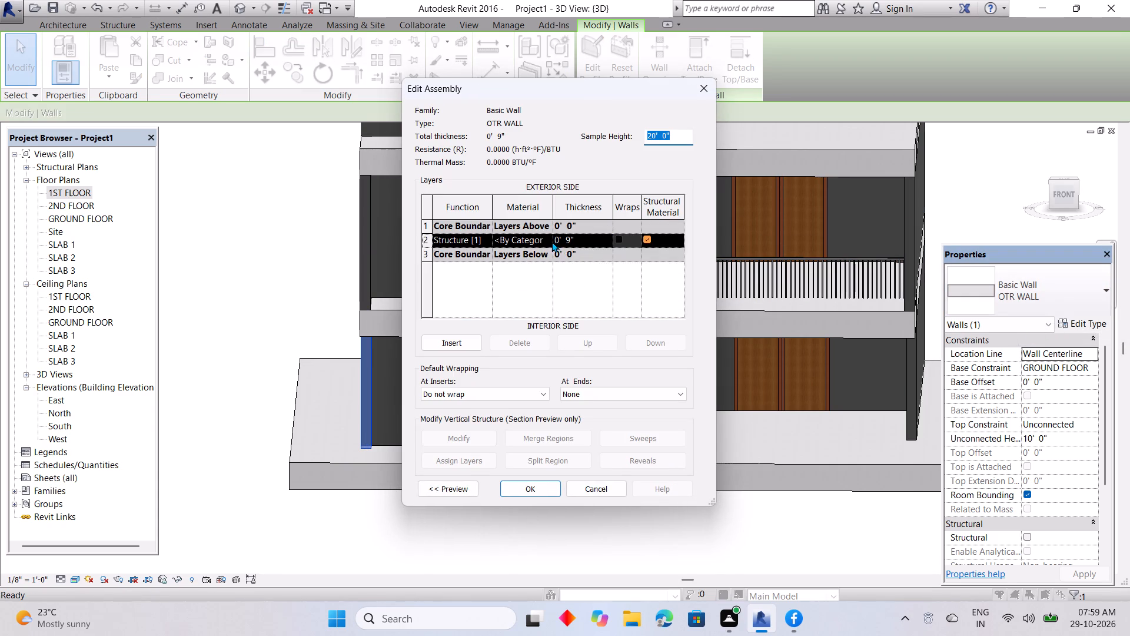
double_click(549, 238)
scroll(471, 322, "up", 1)
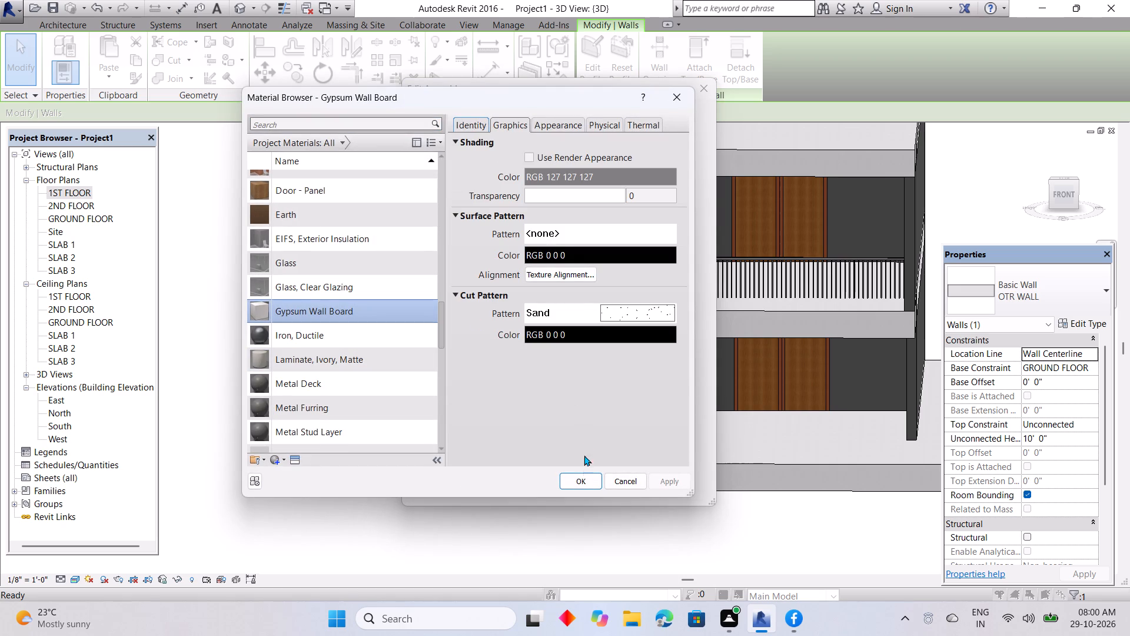
left_click(577, 476)
left_click(544, 489)
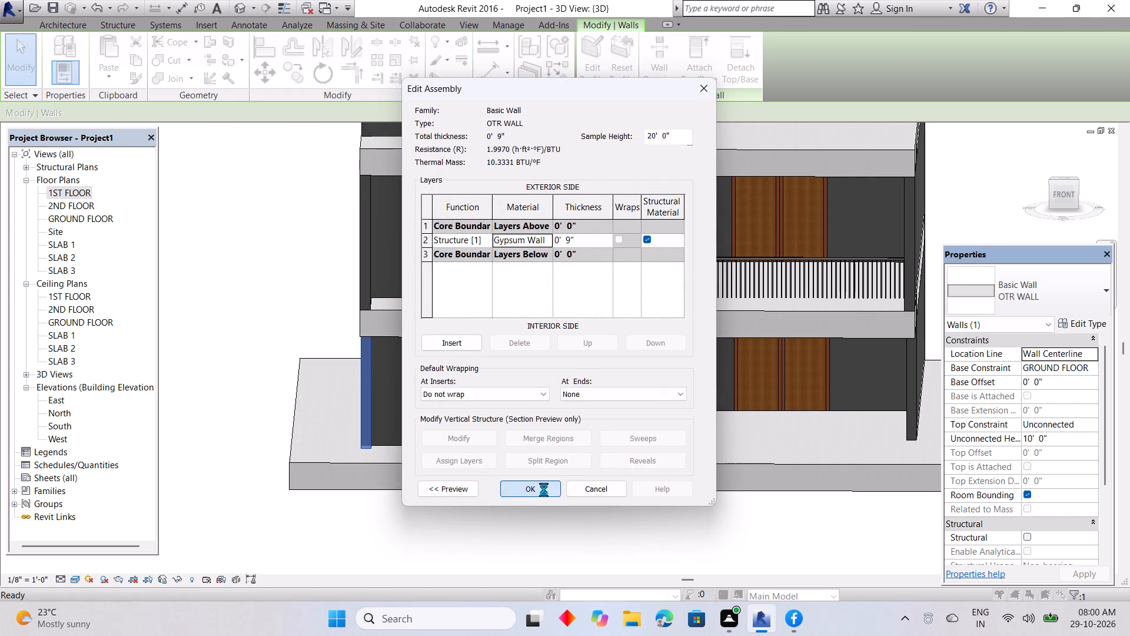
left_click_drag(541, 488, 665, 489)
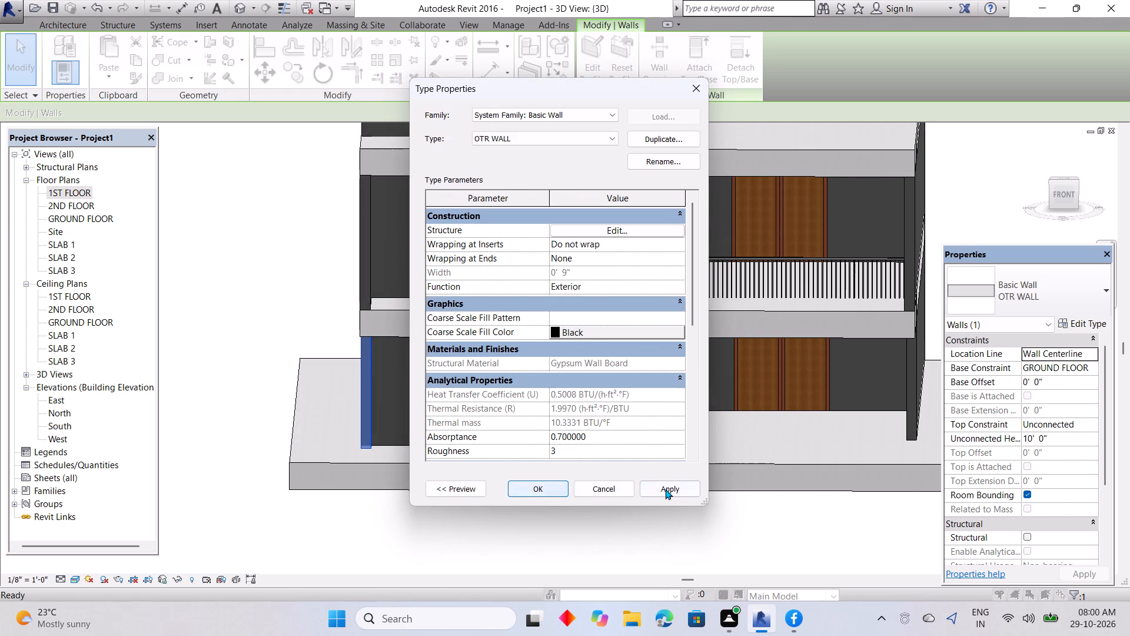
left_click(665, 489)
left_click(546, 492)
Open the layer structure of the Generic - 8" wall type used by the front ground-floor wall with the window.
scroll(607, 488, "down", 1)
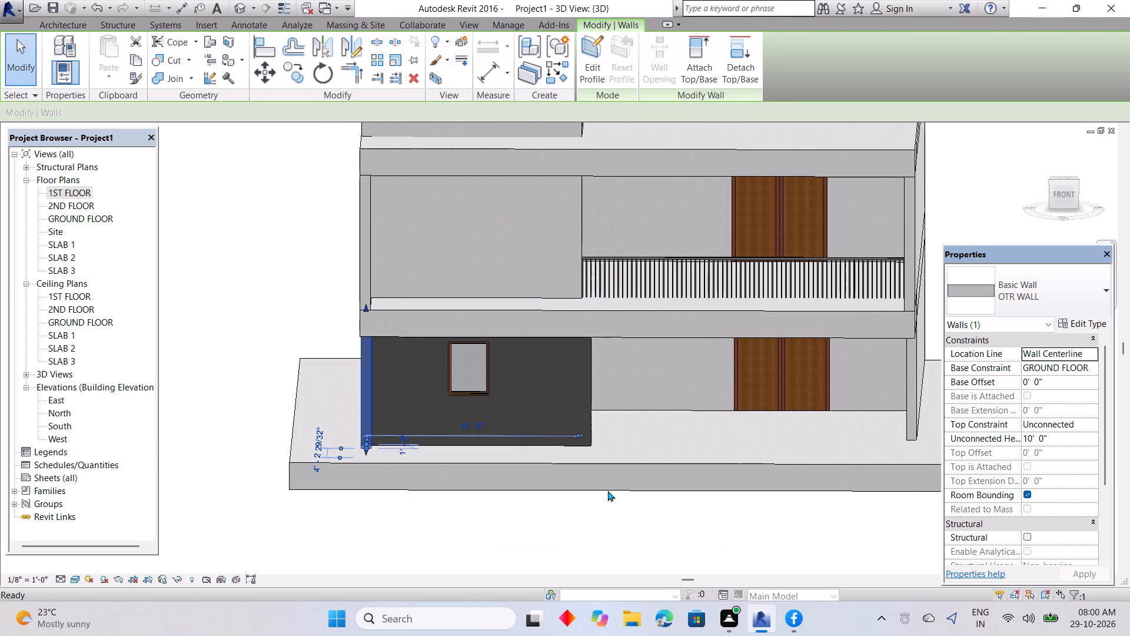
middle_click_drag(607, 499, 629, 433, "shift")
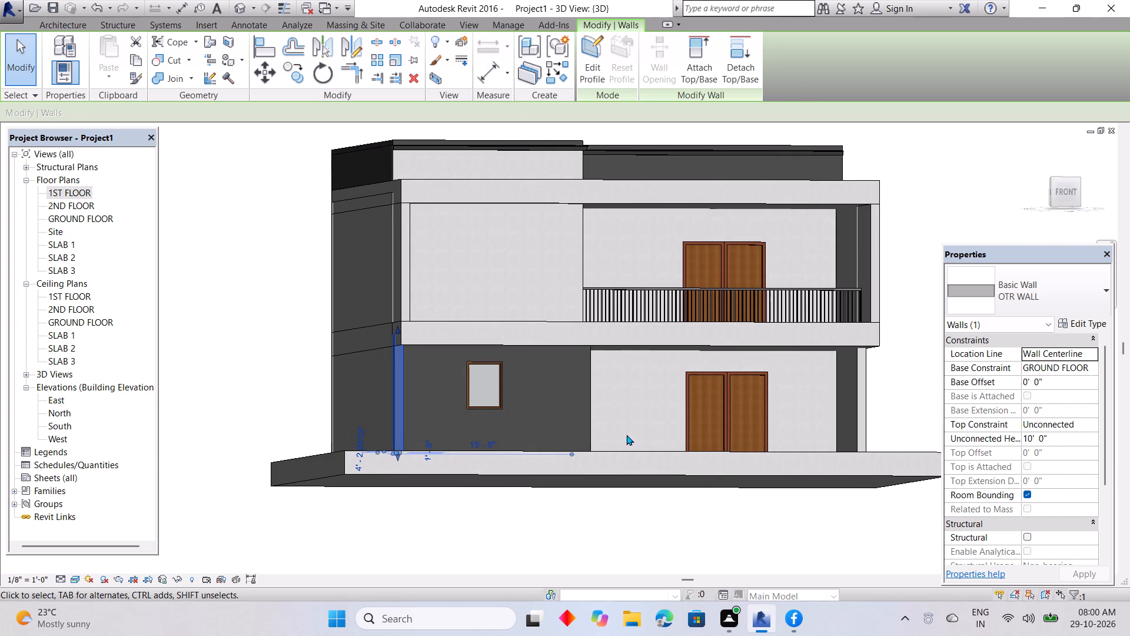
scroll(623, 433, "down", 3)
middle_click_drag(642, 451, 593, 461, "shift")
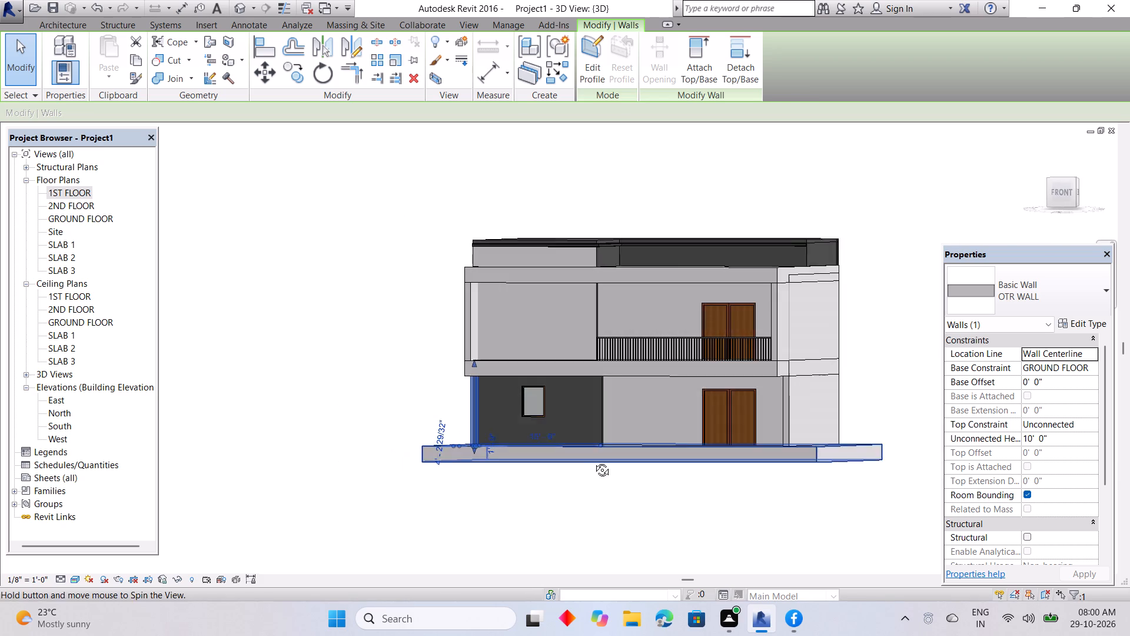
middle_click_drag(593, 461, 590, 461, "shift")
scroll(586, 441, "up", 2)
left_click(593, 409)
triple_click(594, 410)
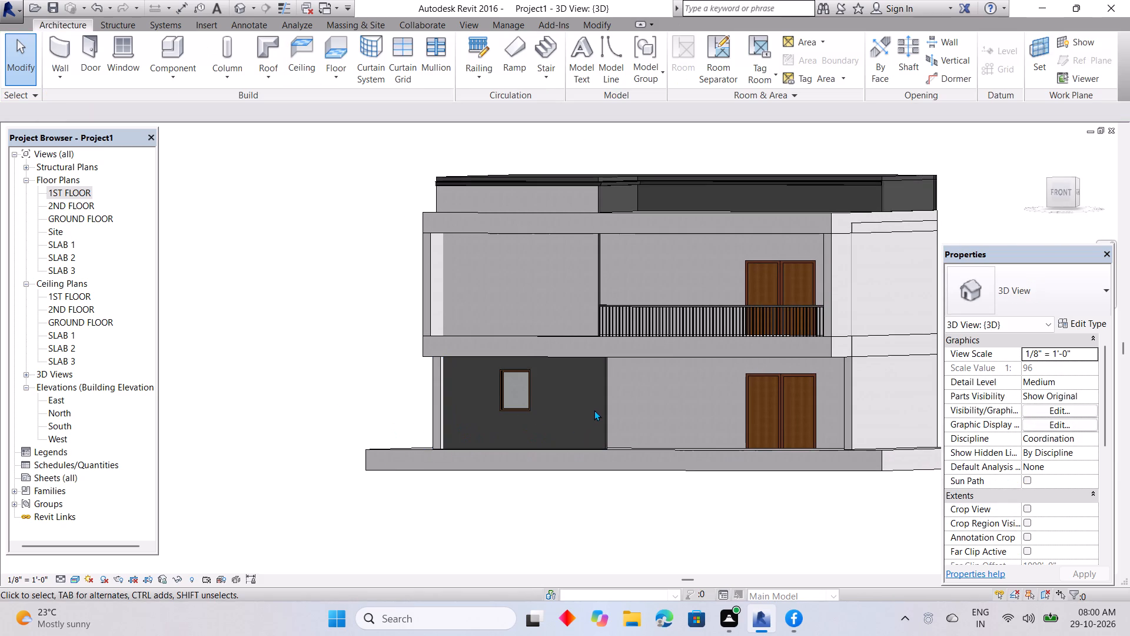
left_click(608, 403)
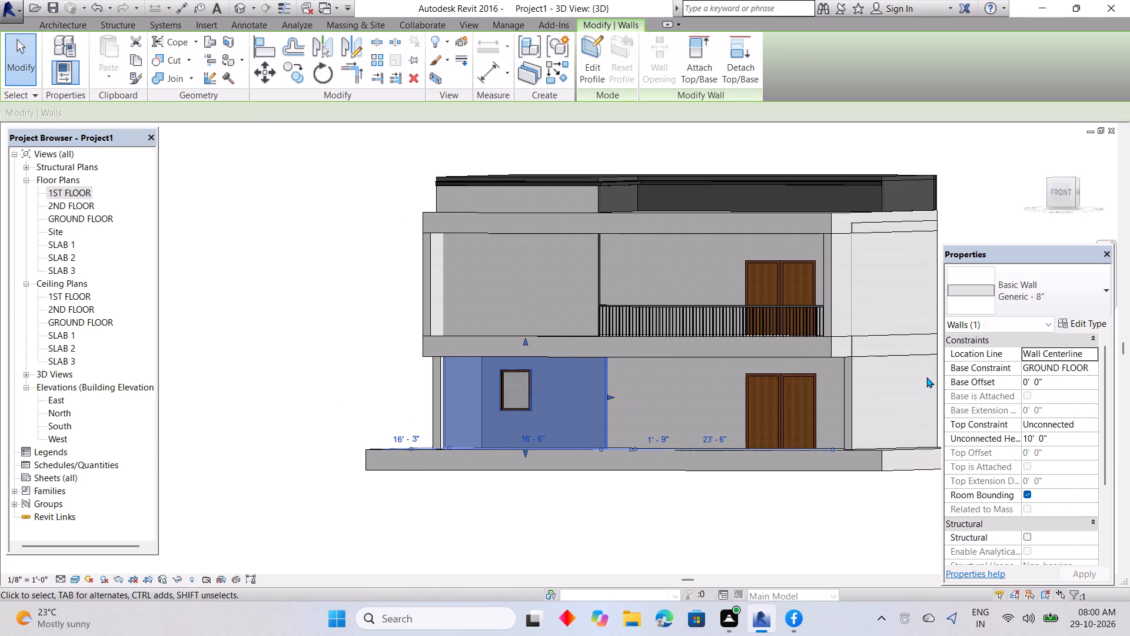
left_click(1073, 324)
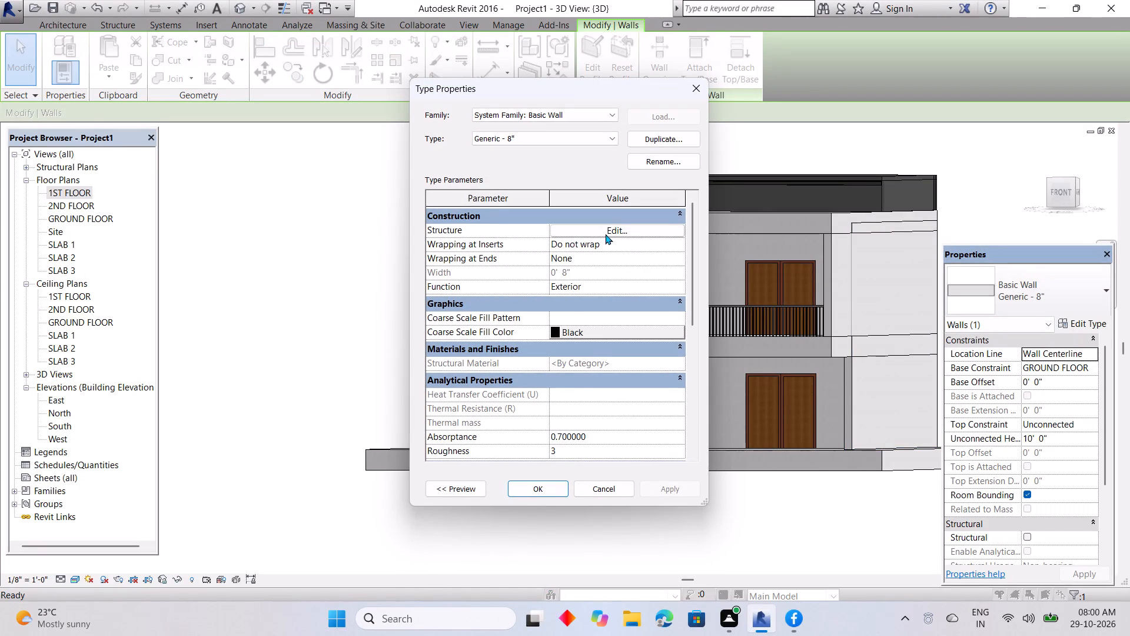
left_click(611, 231)
Choose Asphalt Shingle from the project materials for the structure layer of the Generic - 8" wall type.
left_click(547, 240)
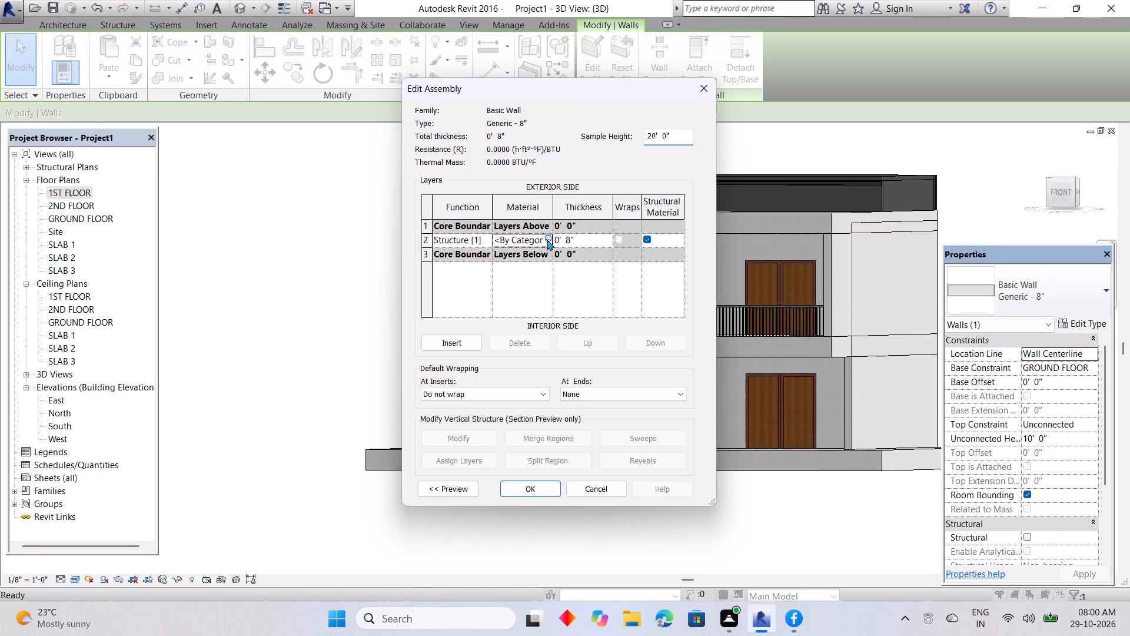
scroll(310, 343, "up", 6)
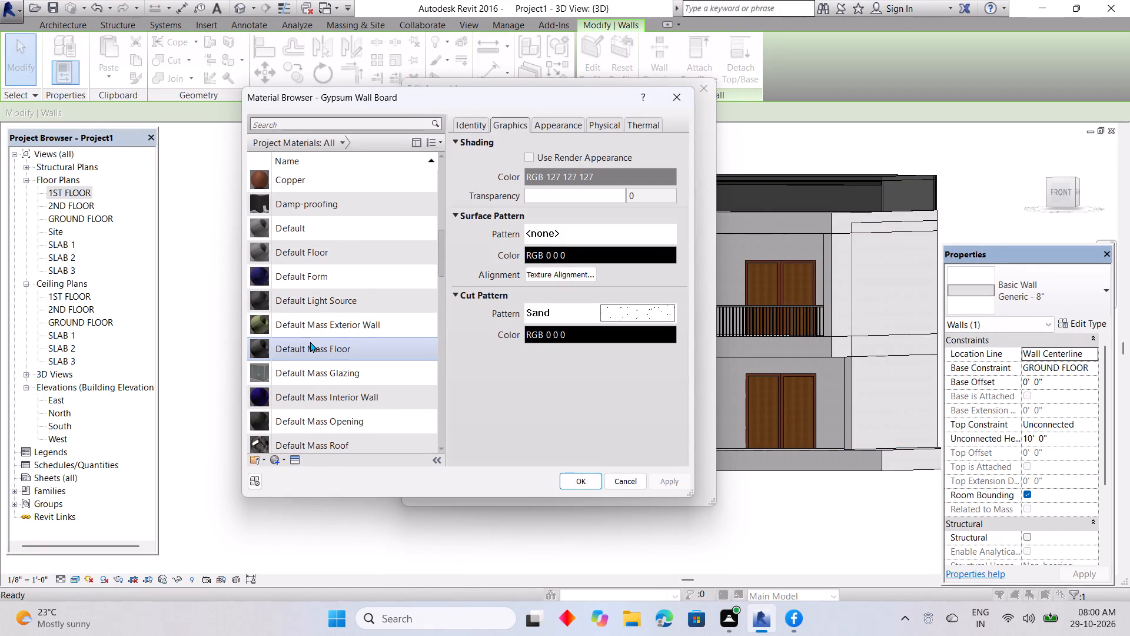
scroll(310, 342, "up", 9)
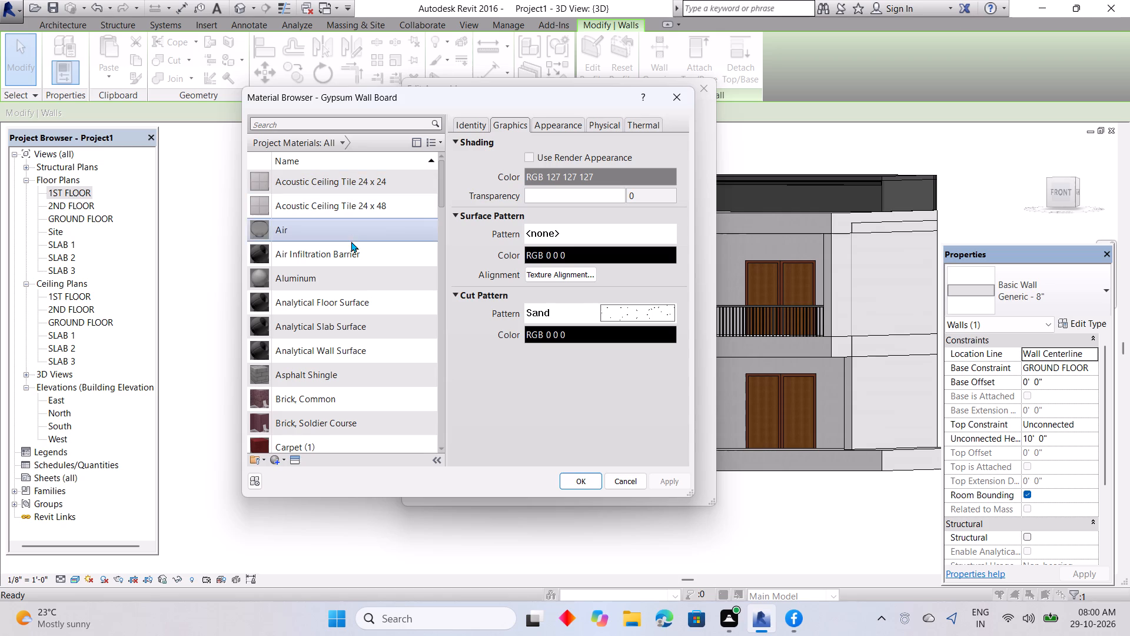
scroll(349, 241, "down", 3)
scroll(349, 241, "up", 2)
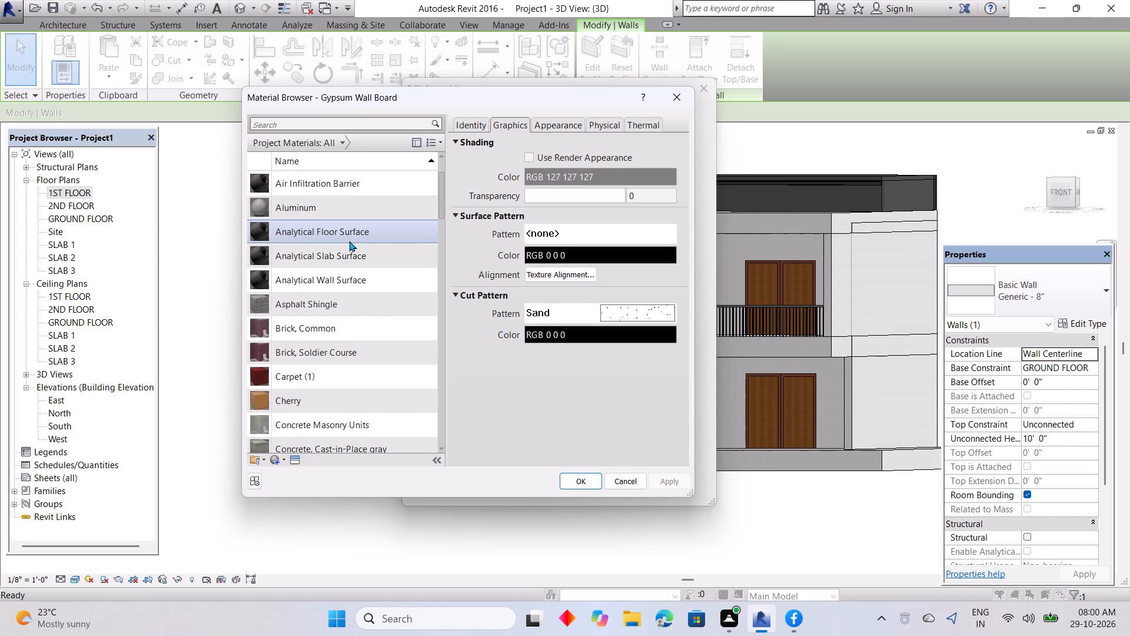
left_click(348, 300)
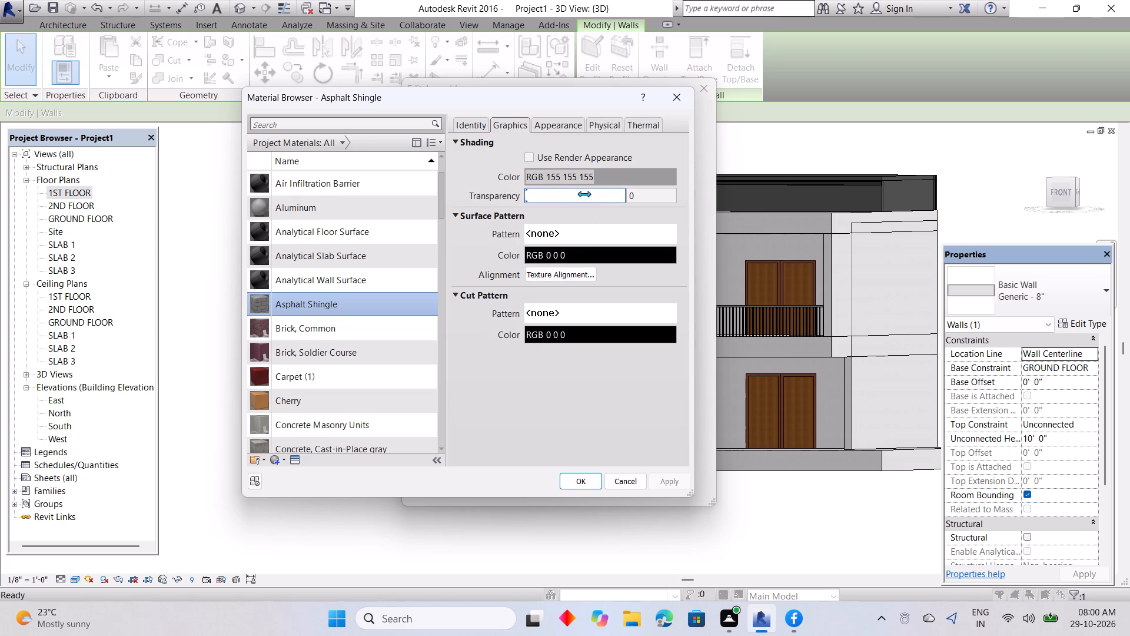
Set the Asphalt Shingle material's shading colour to white, RGB 255 255 255.
left_click(614, 167)
left_click(611, 169)
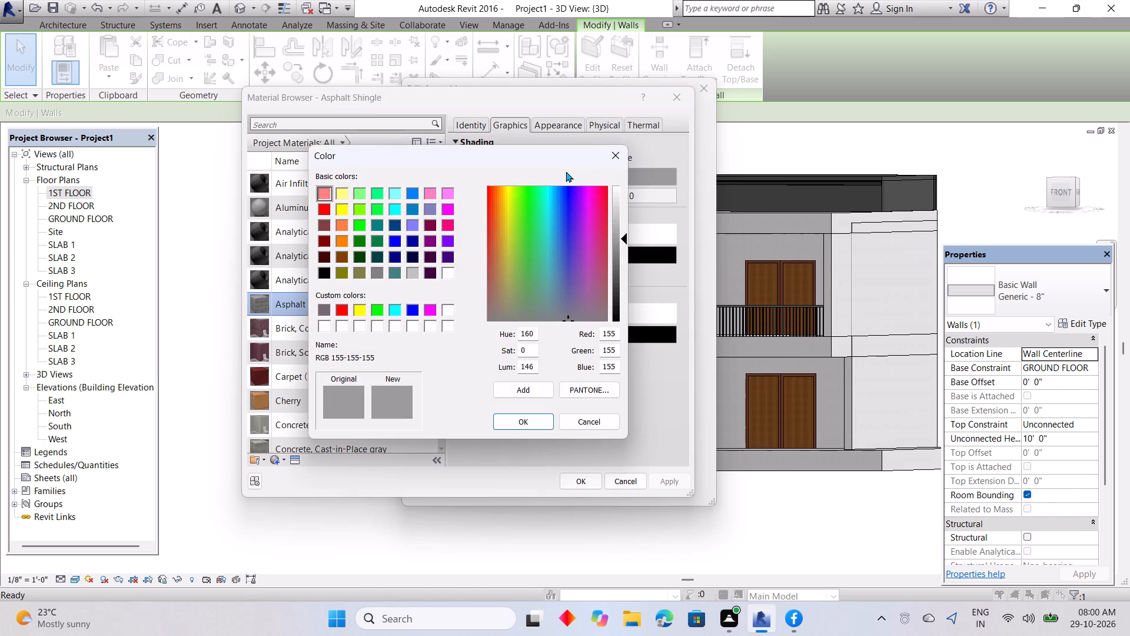
left_click(375, 319)
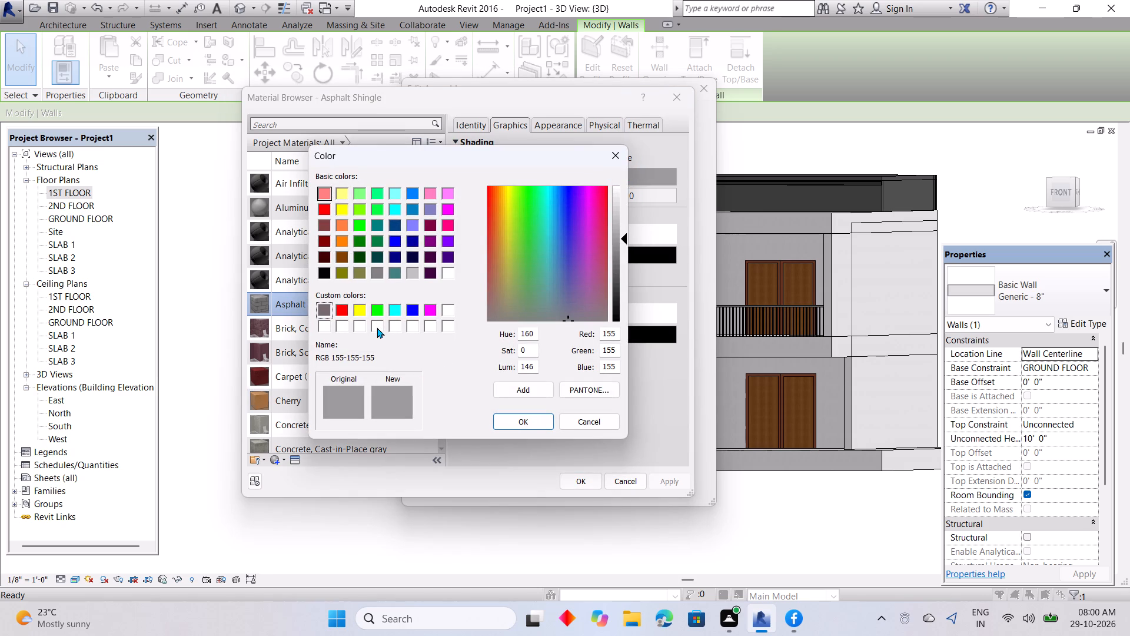
double_click(377, 326)
left_click(514, 422)
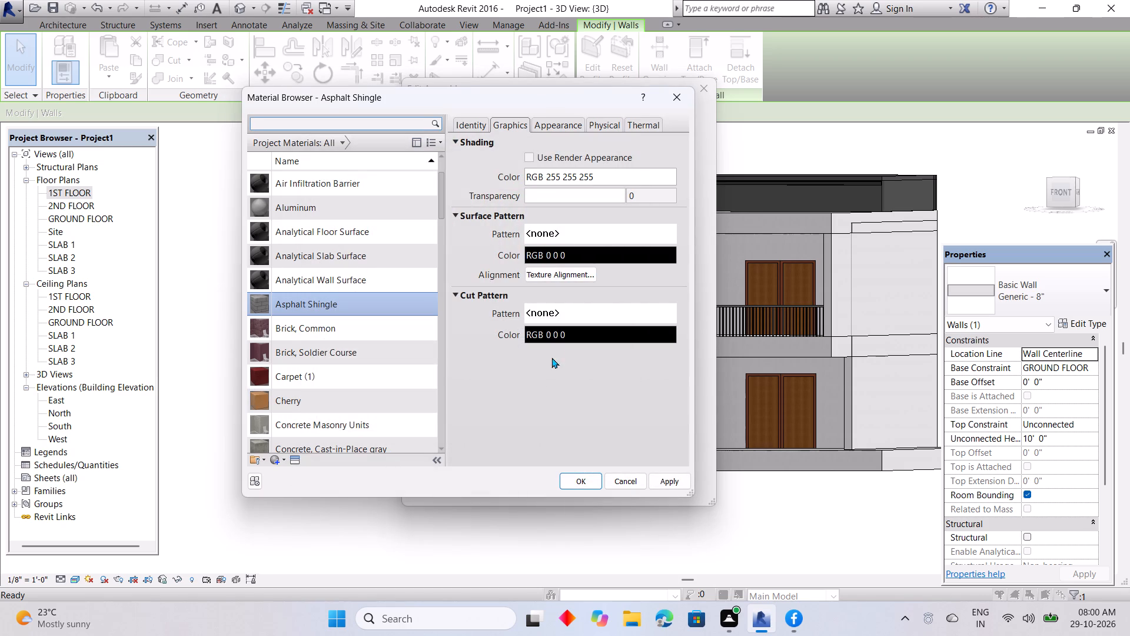
Set the Asphalt Shingle material's shading transparency to 100 and apply the material to the Generic - 8" wall type.
left_click(583, 188)
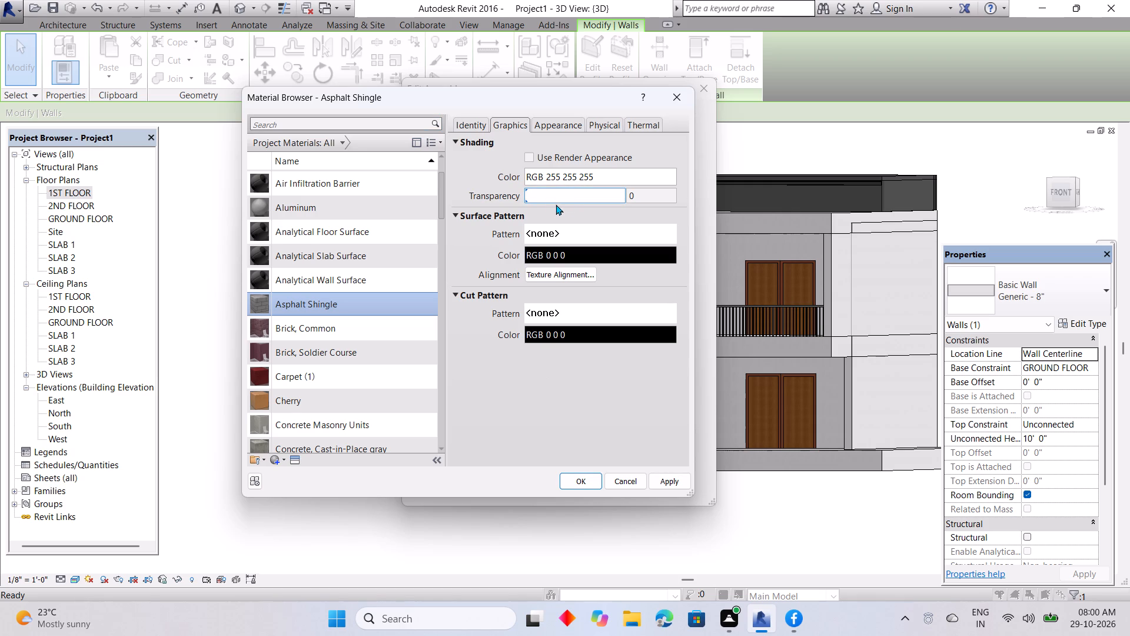
left_click_drag(518, 194, 521, 194)
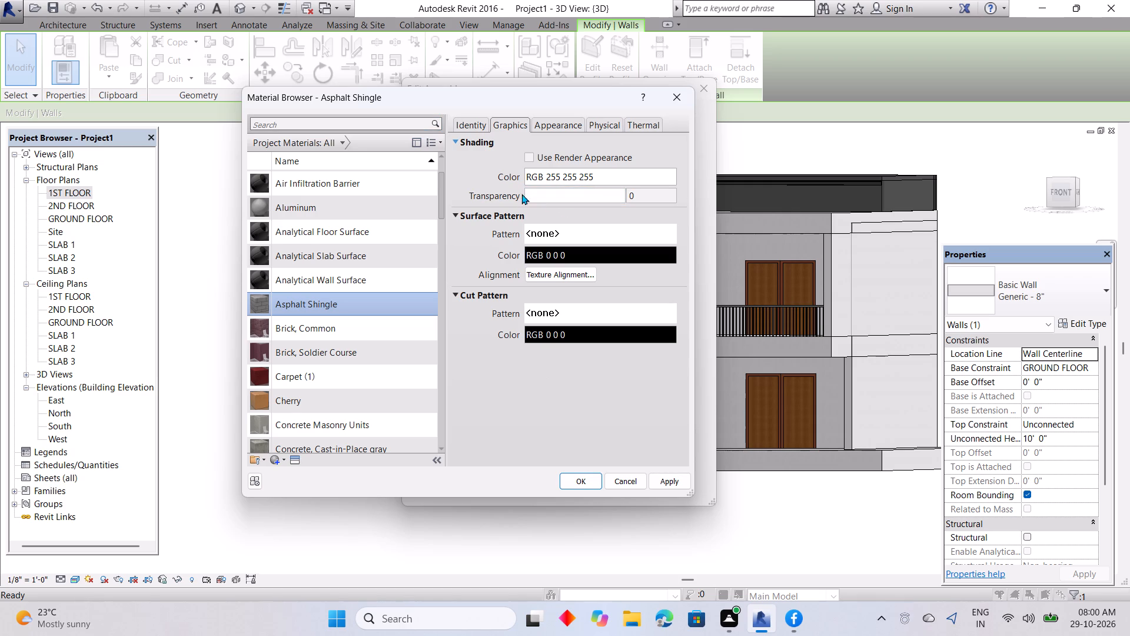
left_click_drag(521, 194, 621, 194)
left_click_drag(546, 194, 596, 194)
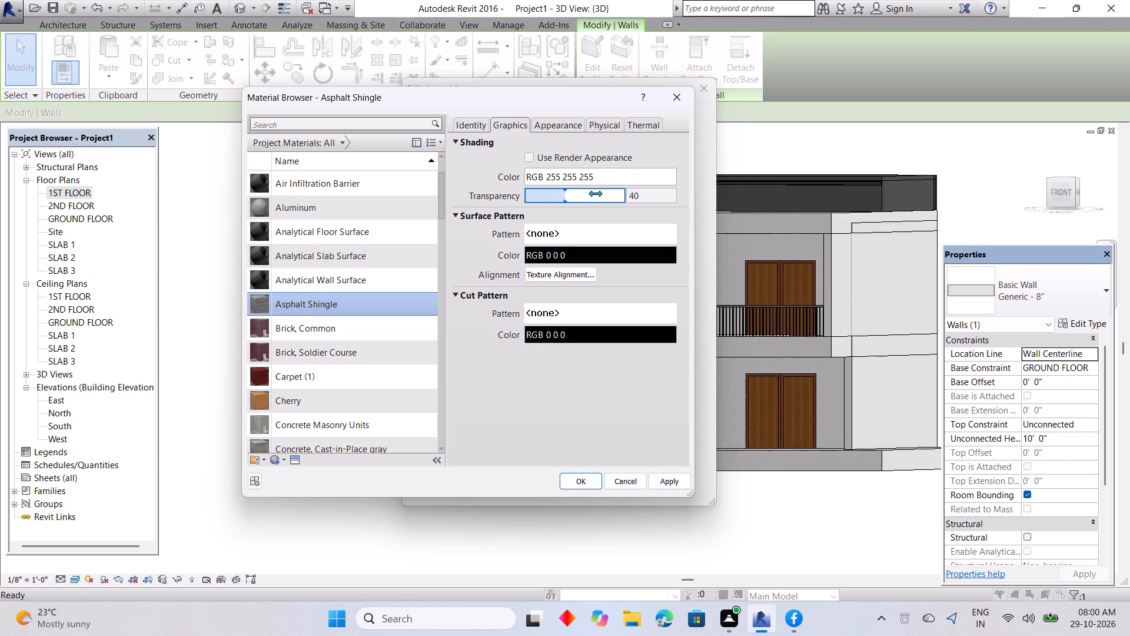
left_click_drag(596, 194, 668, 197)
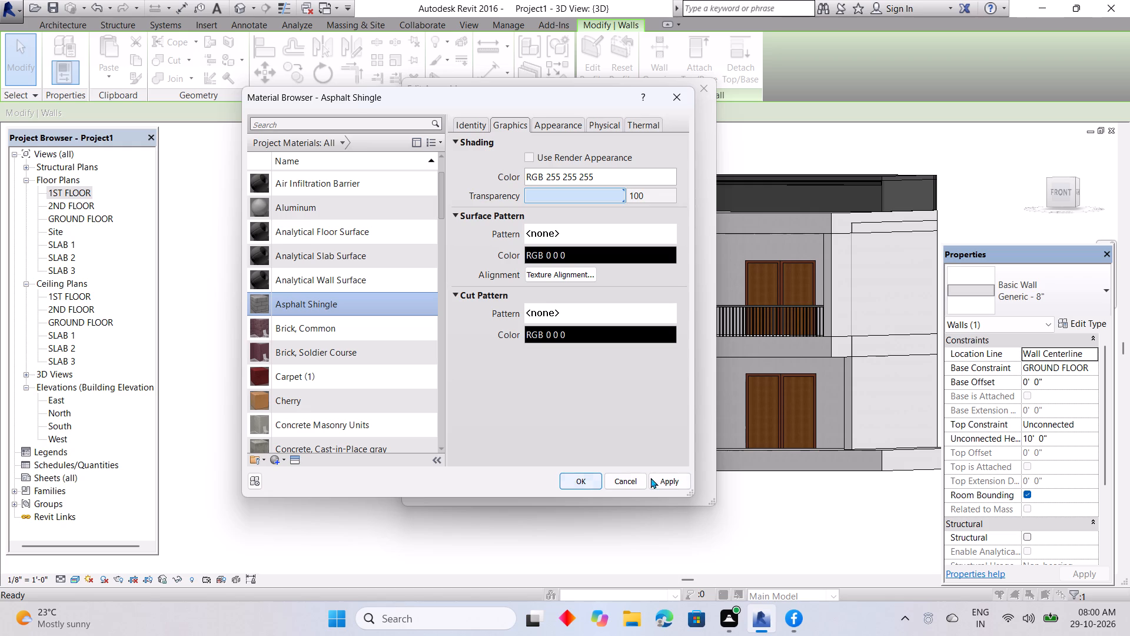
left_click(659, 478)
left_click(577, 477)
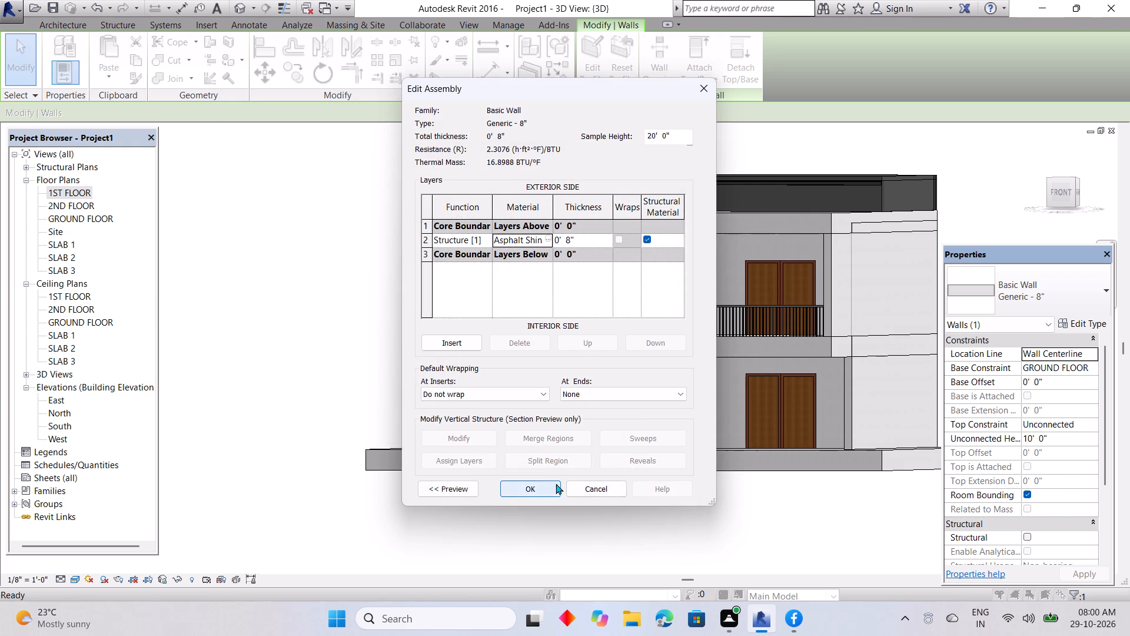
left_click(526, 485)
left_click(667, 489)
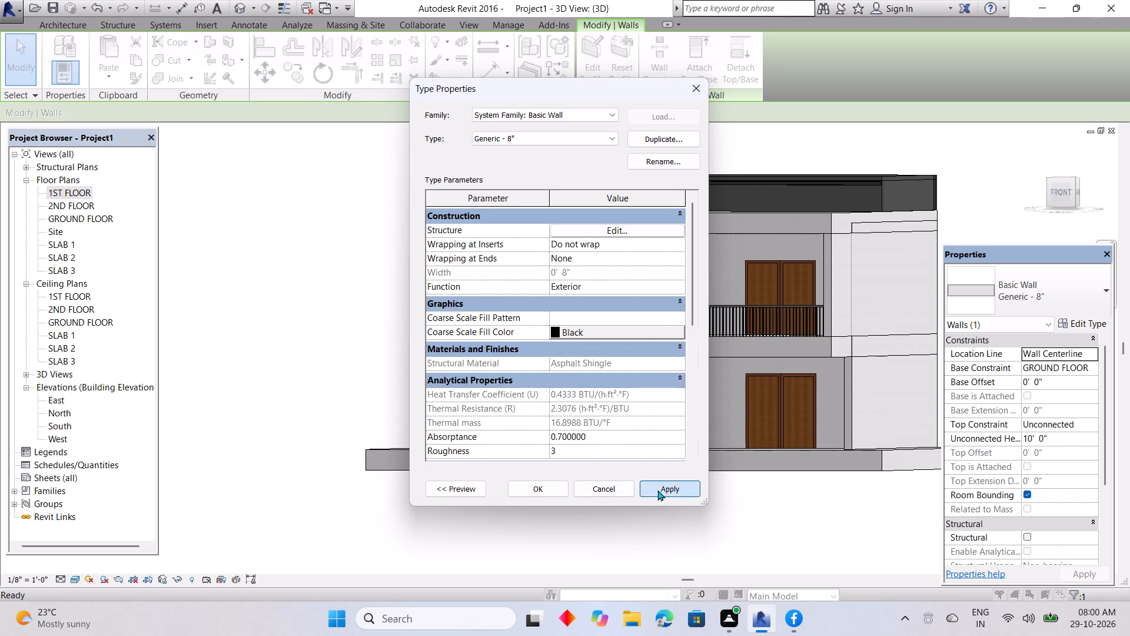
left_click(557, 489)
left_click(591, 511)
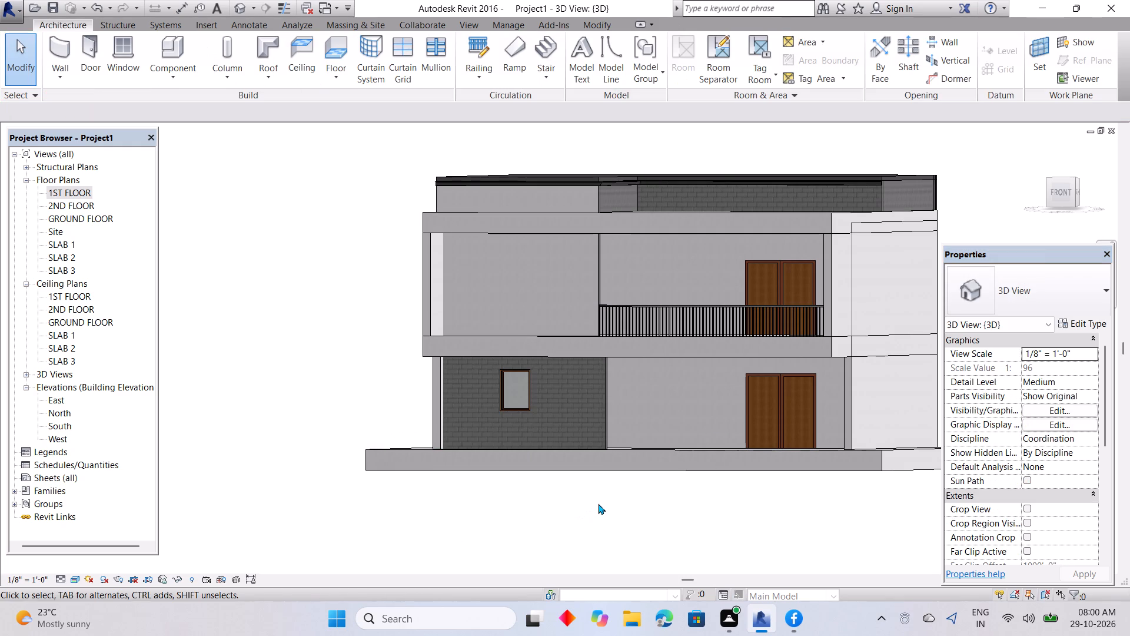
Examine the wall and slab finishes on the building's front, side and roof parapet from several angles.
middle_click_drag(598, 498, 685, 501, "shift")
middle_click_drag(684, 498, 603, 503, "shift")
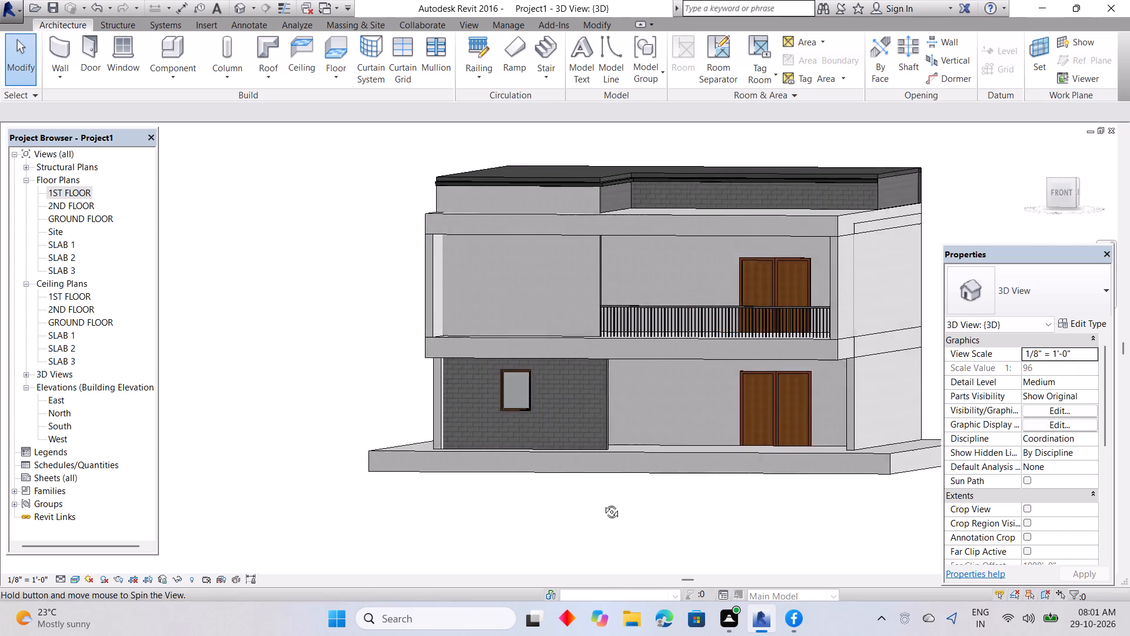
middle_click_drag(603, 503, 601, 502, "shift")
scroll(592, 490, "up", 2)
middle_click_drag(591, 487, 534, 499, "shift")
scroll(591, 487, "up", 1, "shift")
scroll(528, 493, "down", 4)
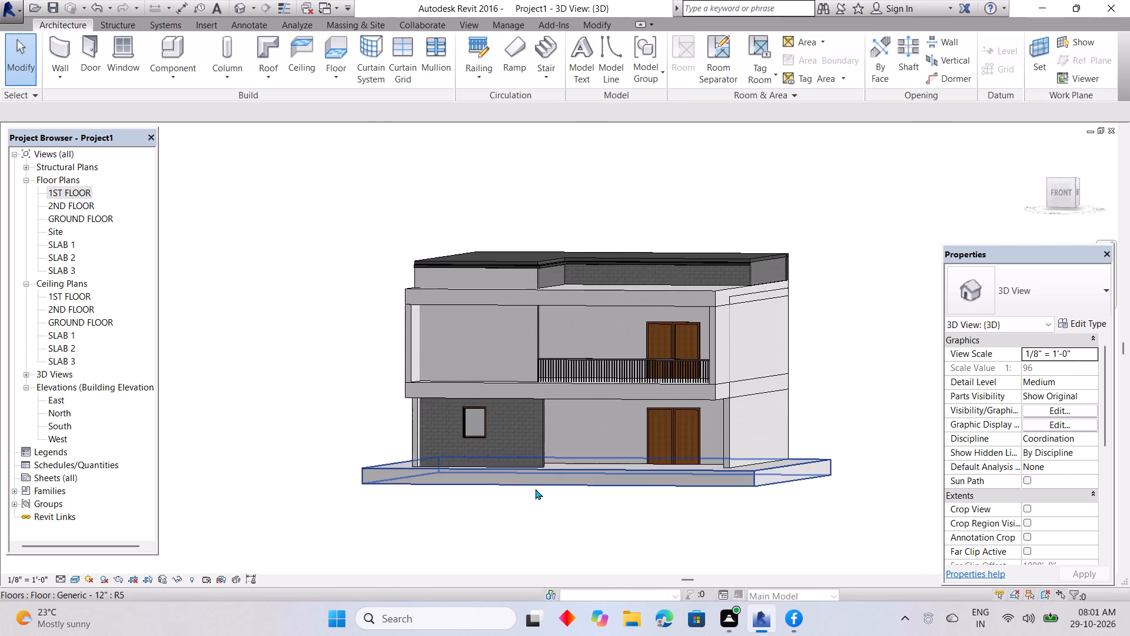
middle_click_drag(537, 489, 481, 493)
scroll(478, 478, "up", 2)
middle_click_drag(478, 475, 480, 475)
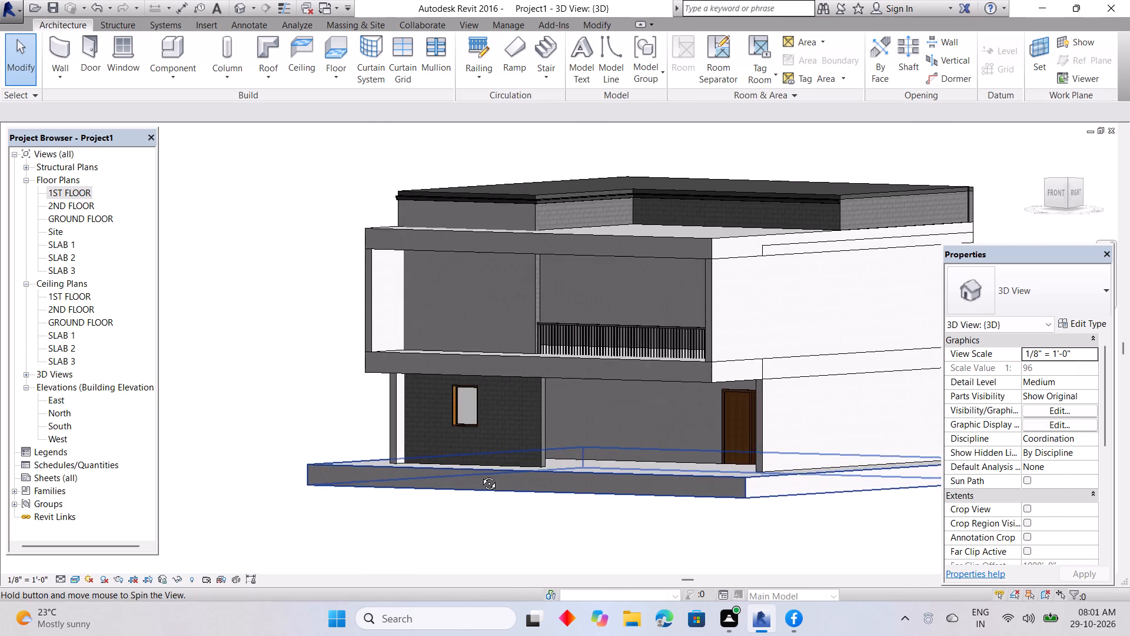
middle_click_drag(480, 475, 576, 492)
middle_click_drag(574, 435, 550, 581)
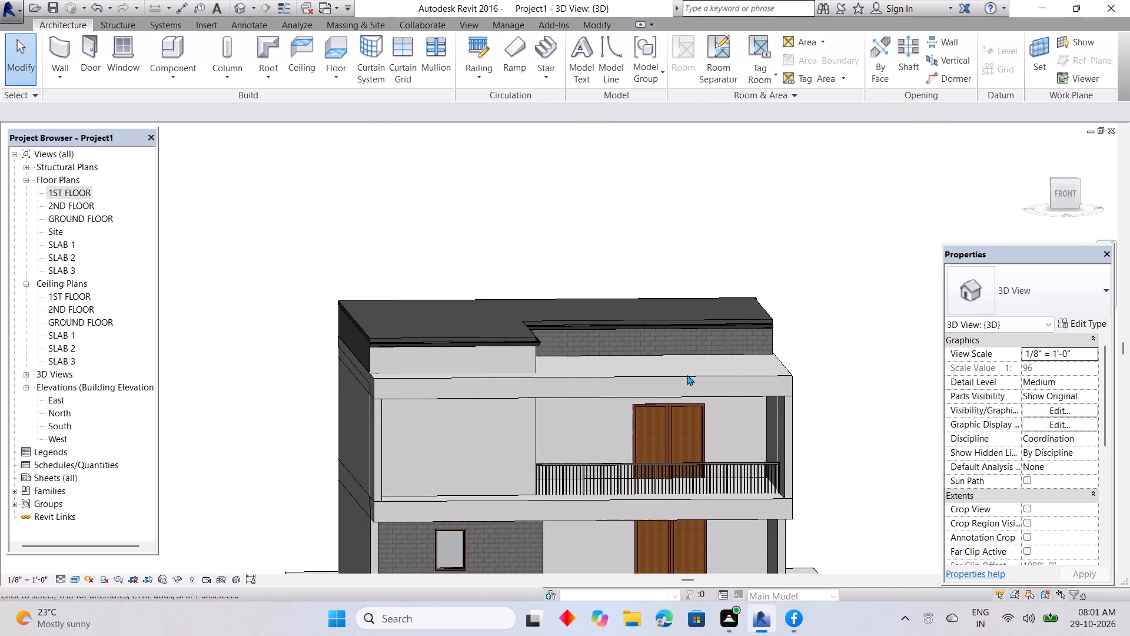
middle_click(693, 344)
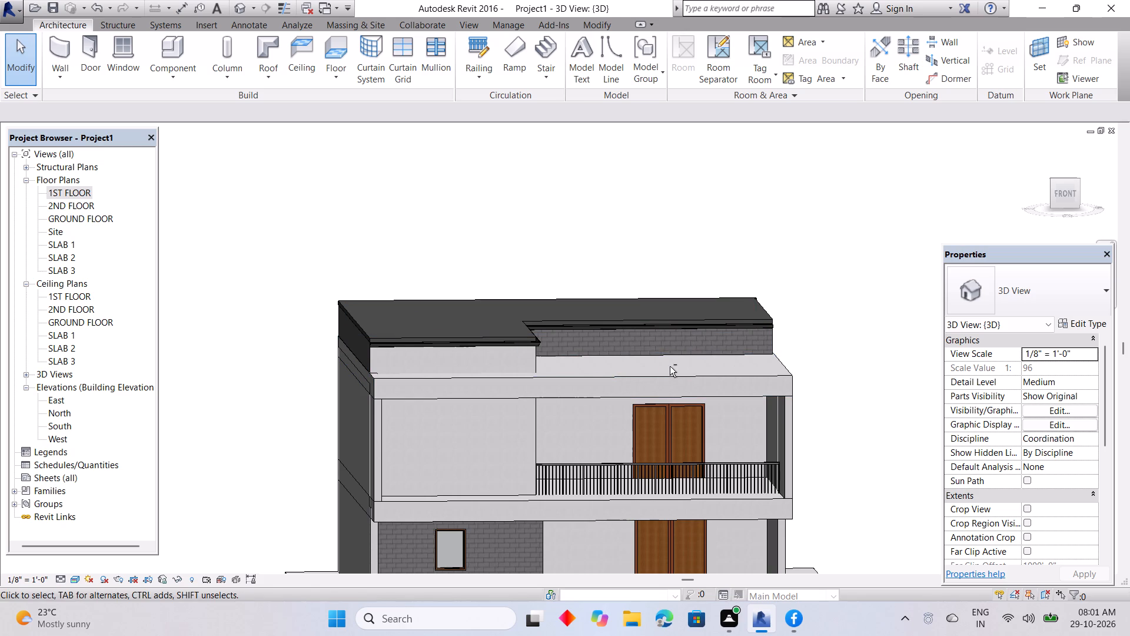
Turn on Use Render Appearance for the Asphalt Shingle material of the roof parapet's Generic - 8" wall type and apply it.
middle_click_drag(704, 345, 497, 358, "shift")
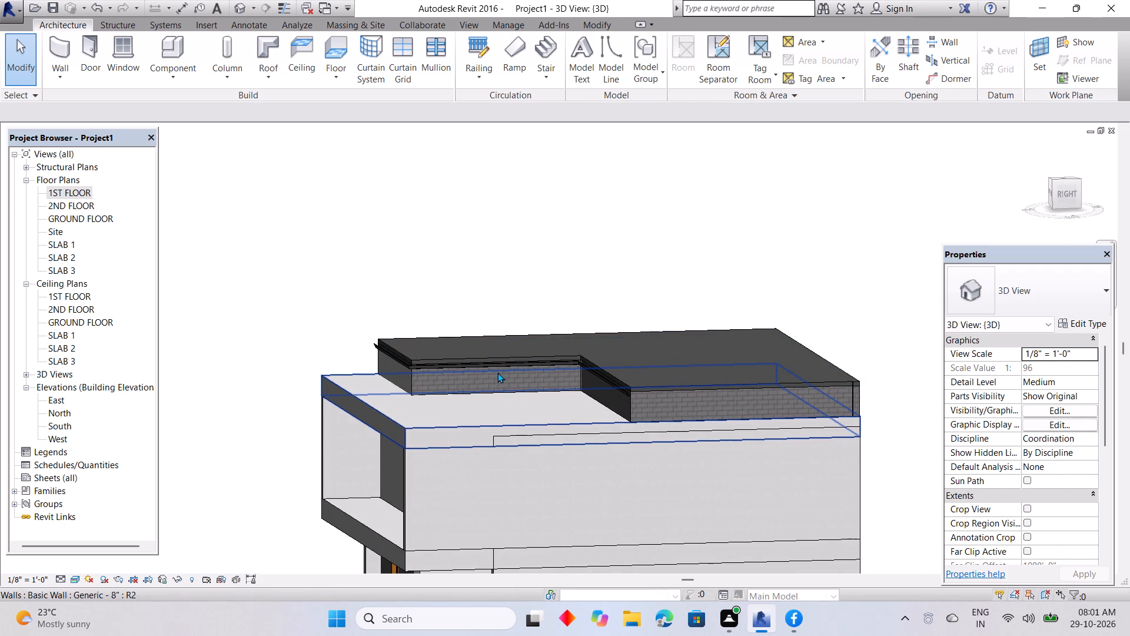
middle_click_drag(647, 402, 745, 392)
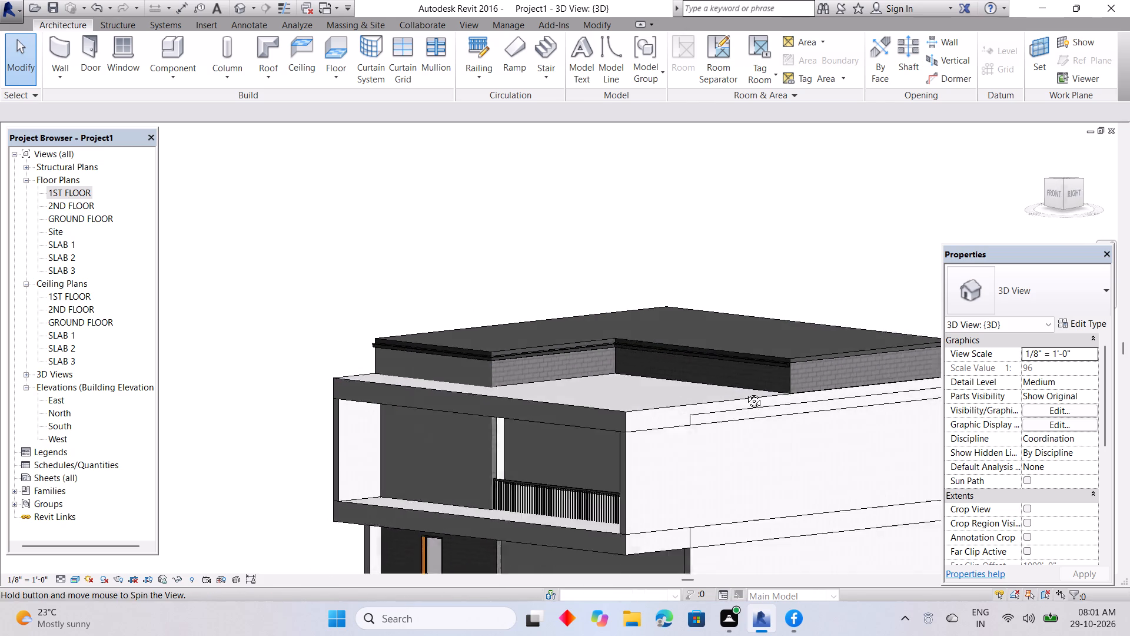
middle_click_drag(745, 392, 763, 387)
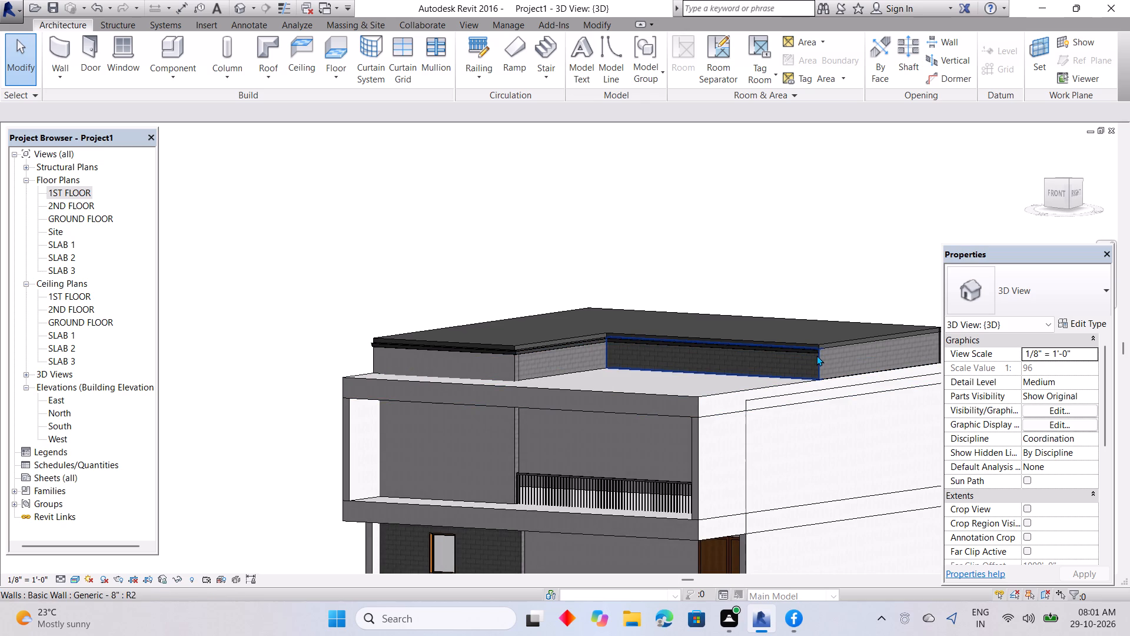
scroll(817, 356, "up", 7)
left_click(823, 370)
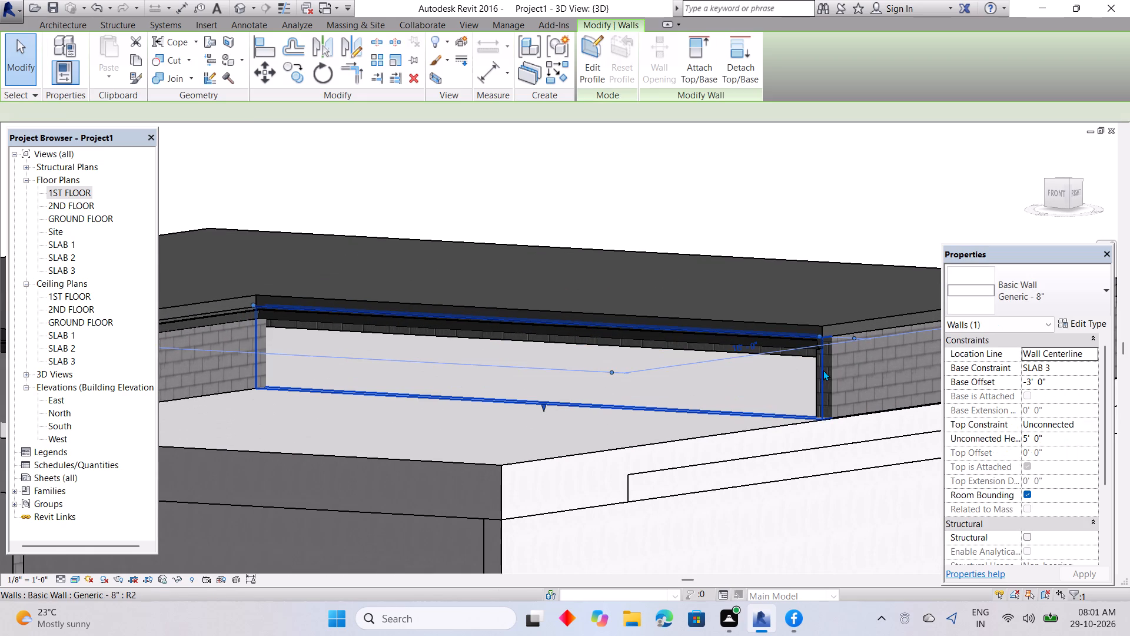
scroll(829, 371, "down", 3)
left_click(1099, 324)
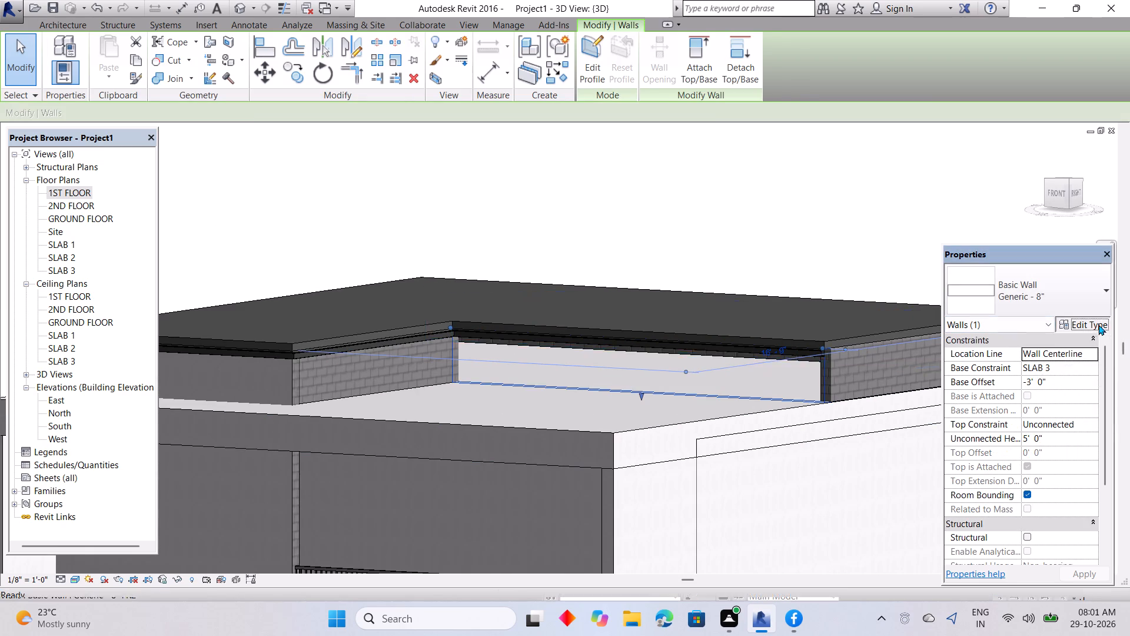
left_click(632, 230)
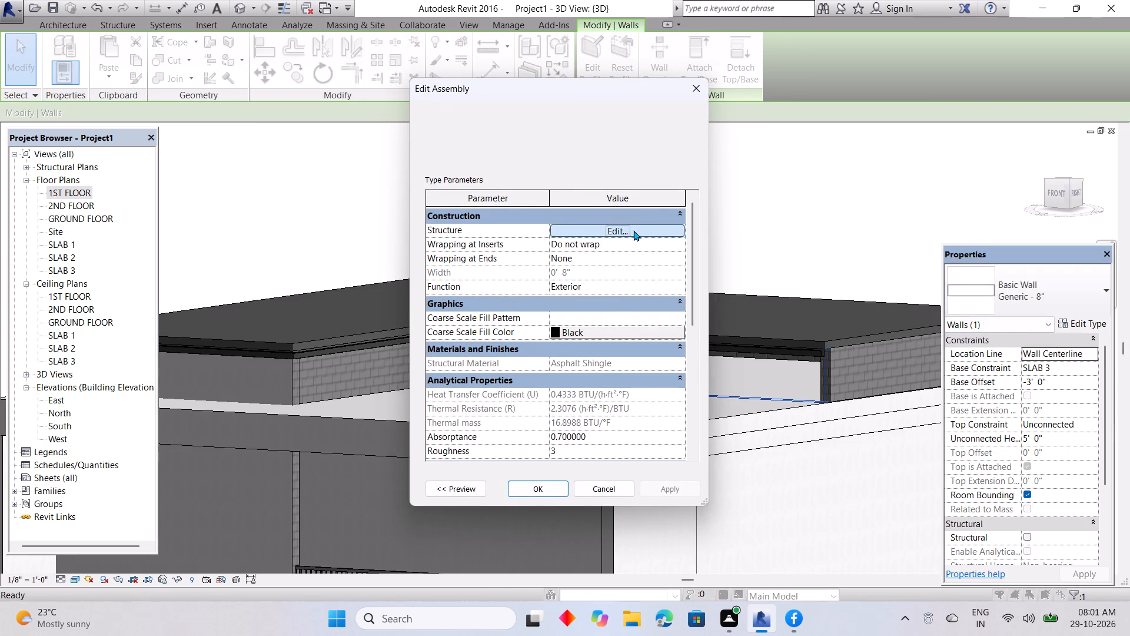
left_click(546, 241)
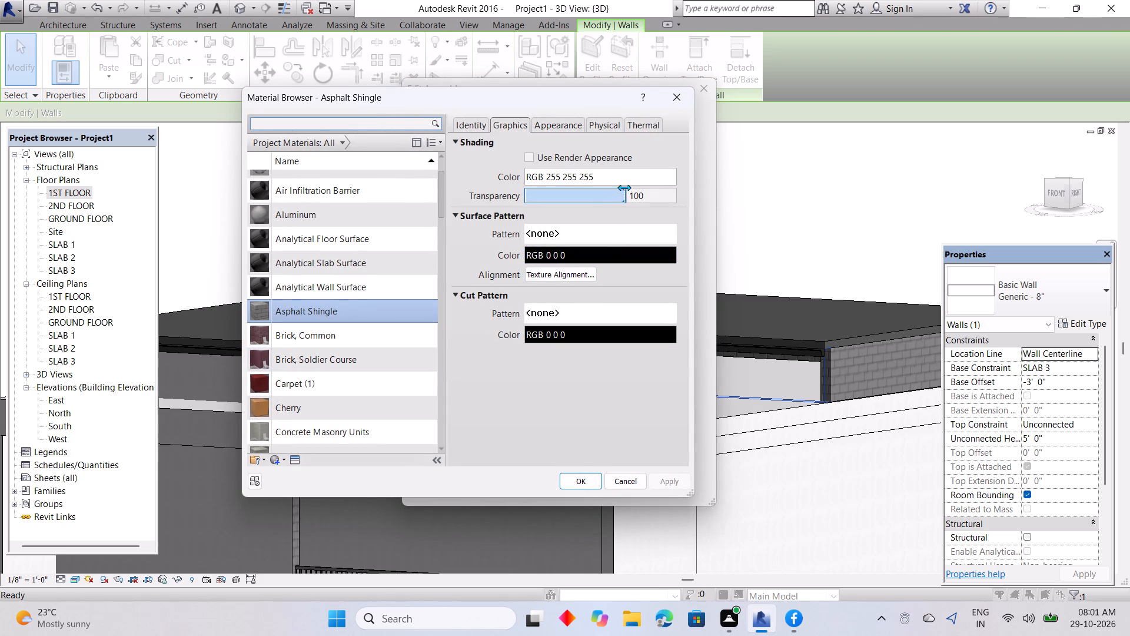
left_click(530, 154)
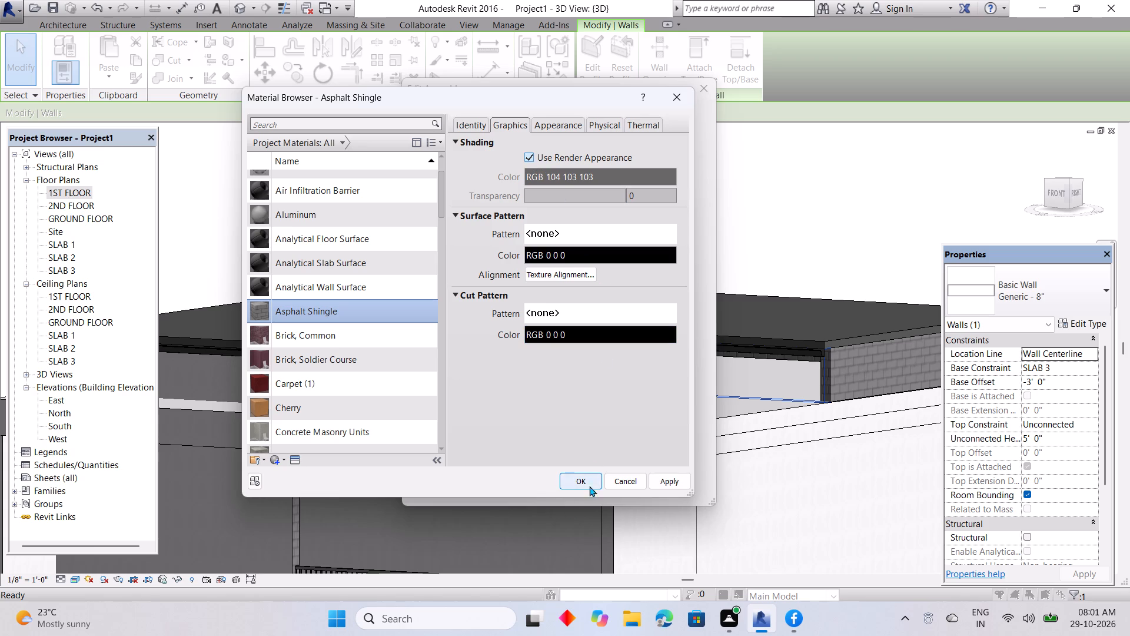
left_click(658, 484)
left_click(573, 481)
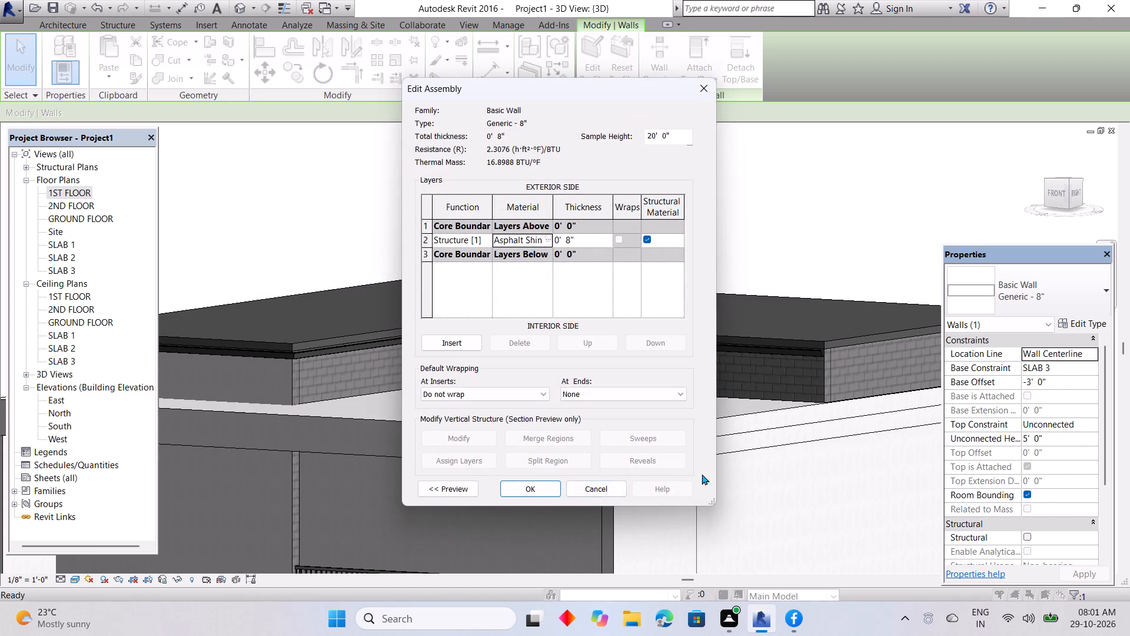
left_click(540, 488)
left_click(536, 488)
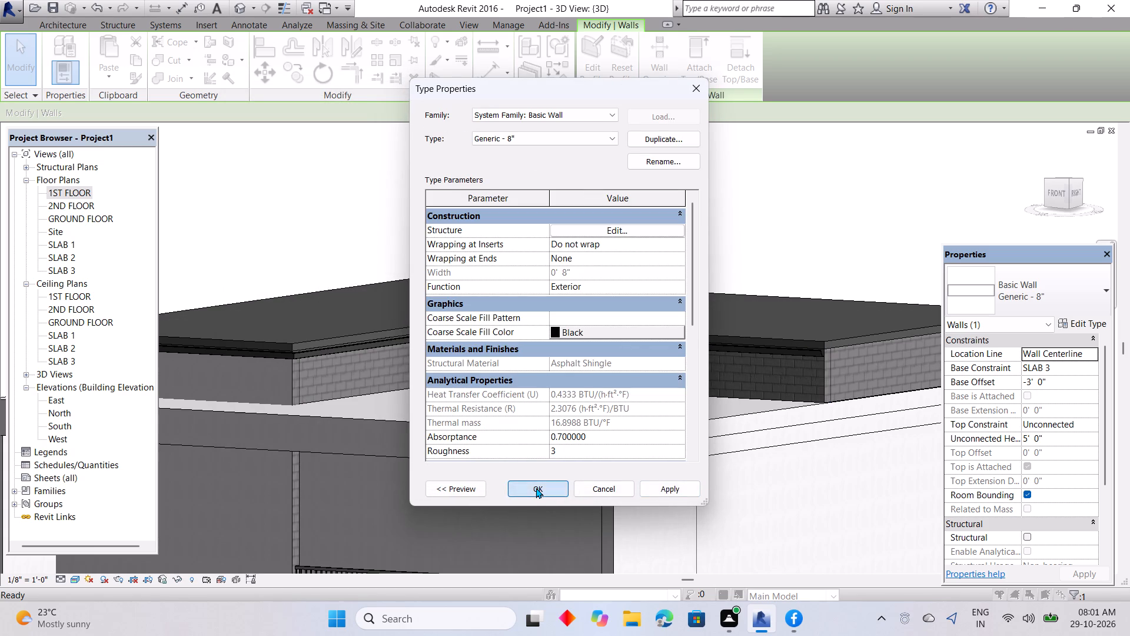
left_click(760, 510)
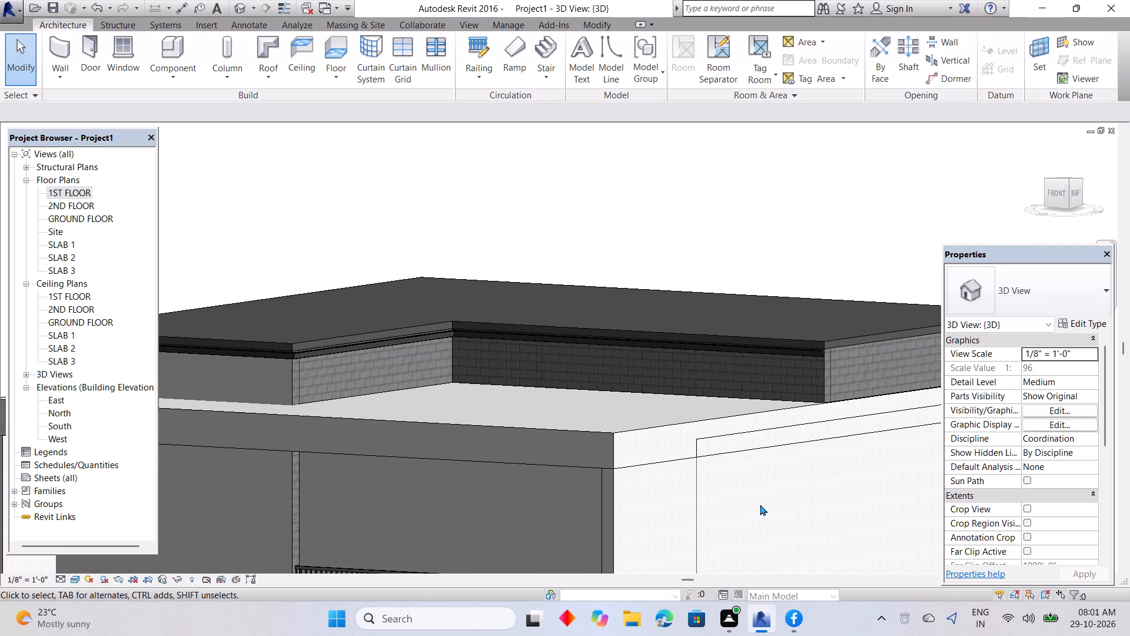
From the ground-floor front wall's type, turn off Use Render Appearance for Asphalt Shingle and set its shading transparency to 100.
middle_click_drag(760, 503, 840, 480, "shift")
scroll(835, 472, "down", 8)
middle_click_drag(825, 498, 825, 479)
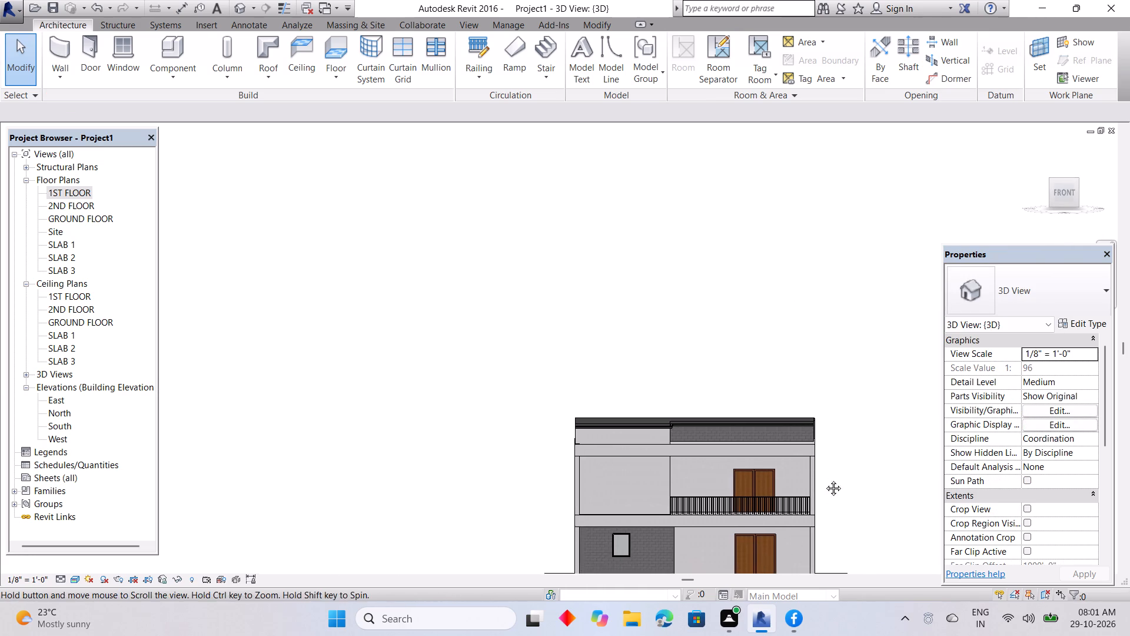
middle_click_drag(825, 479, 775, 359)
scroll(703, 400, "up", 5)
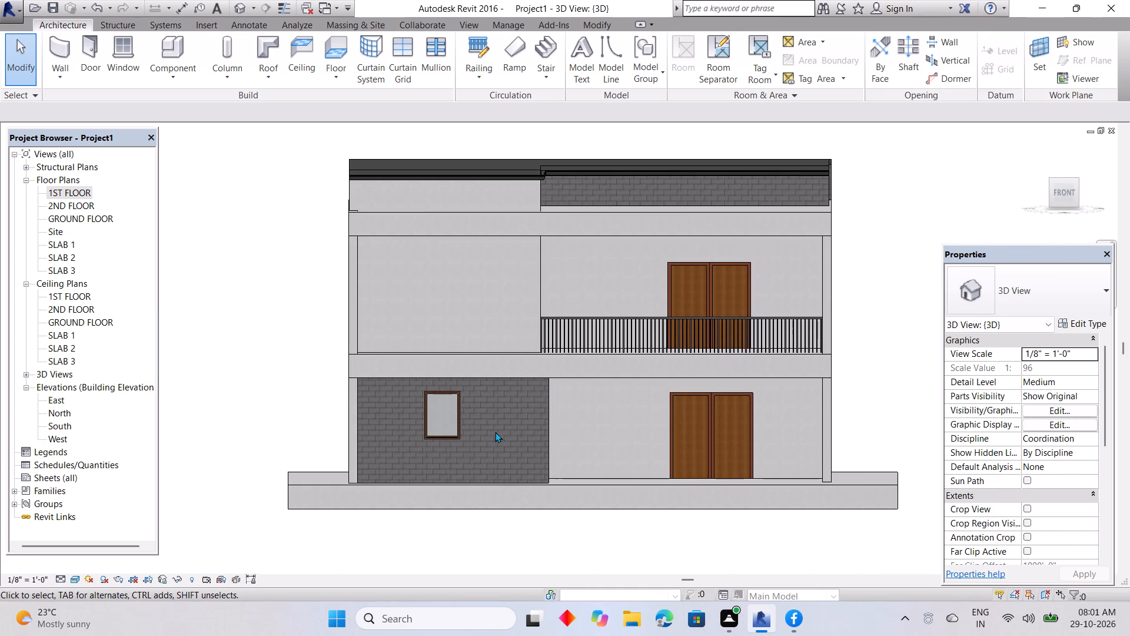
left_click(543, 399)
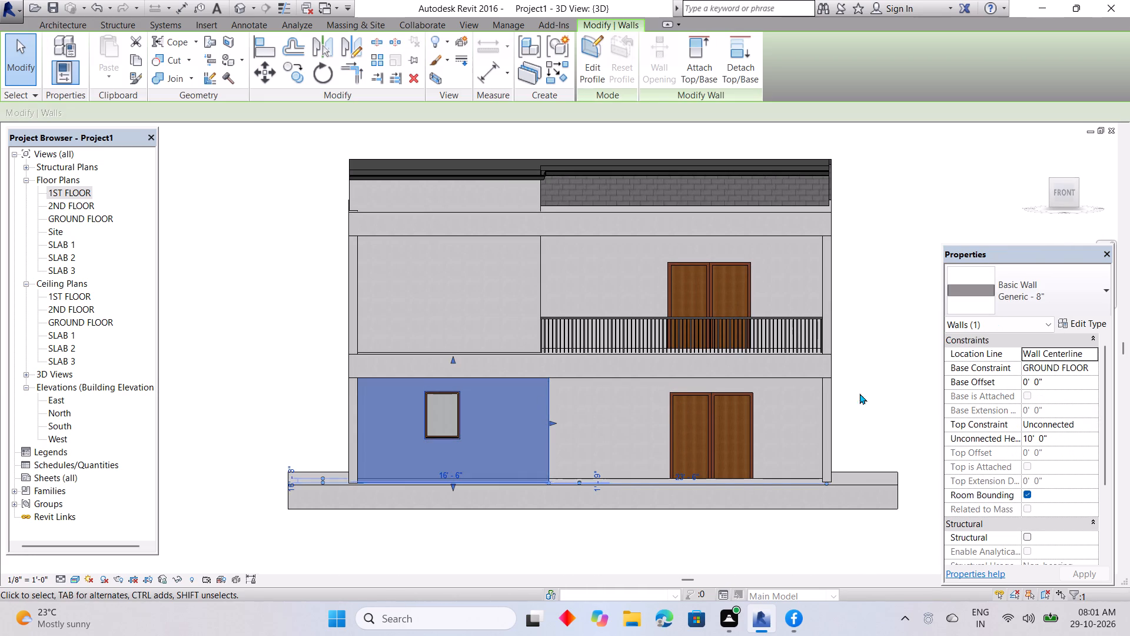
left_click(1076, 325)
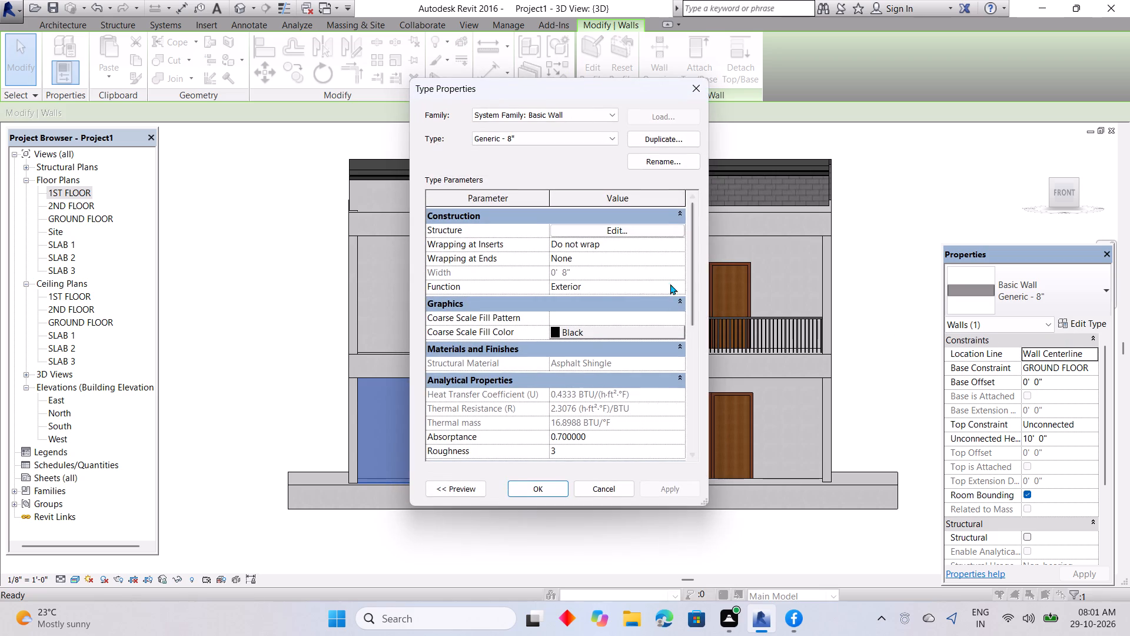
left_click(607, 233)
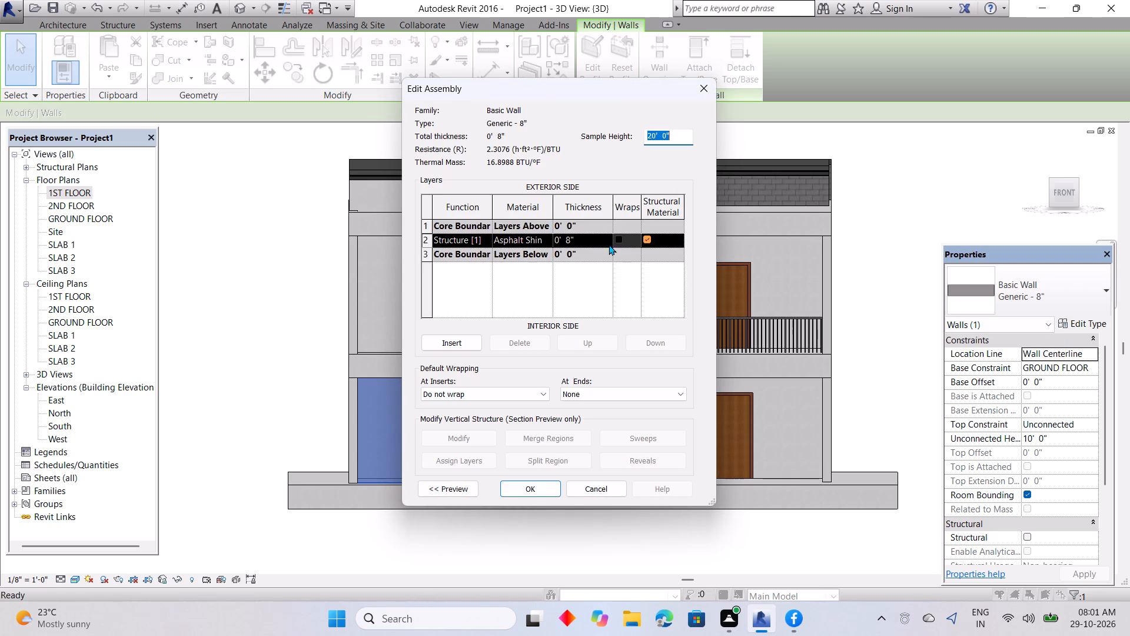
double_click(550, 236)
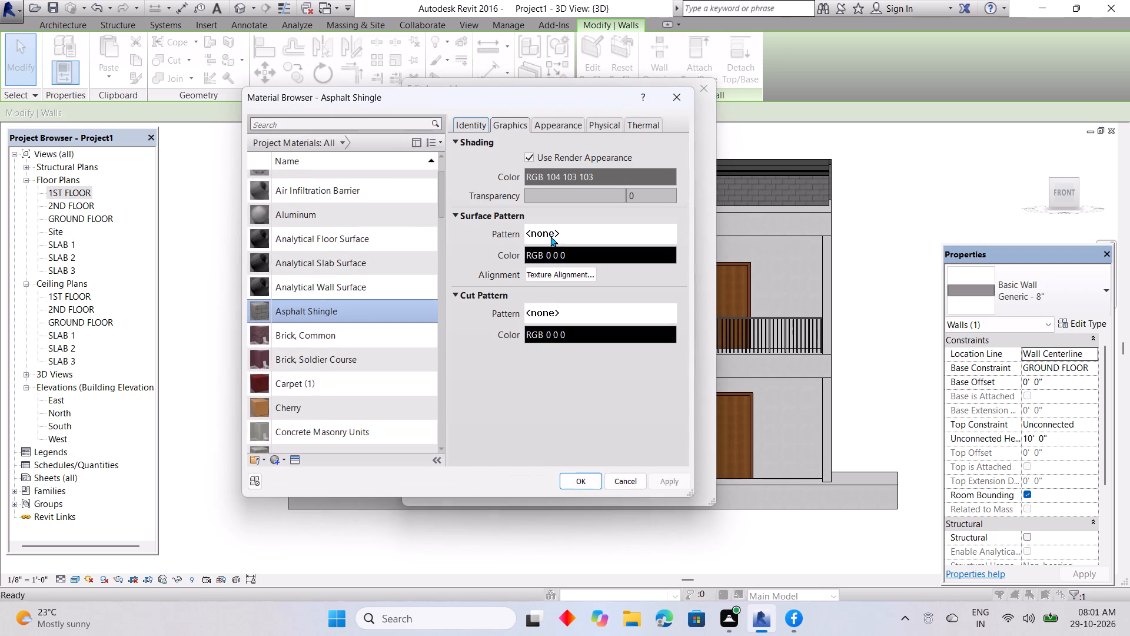
left_click(635, 168)
left_click(530, 153)
left_click(640, 194)
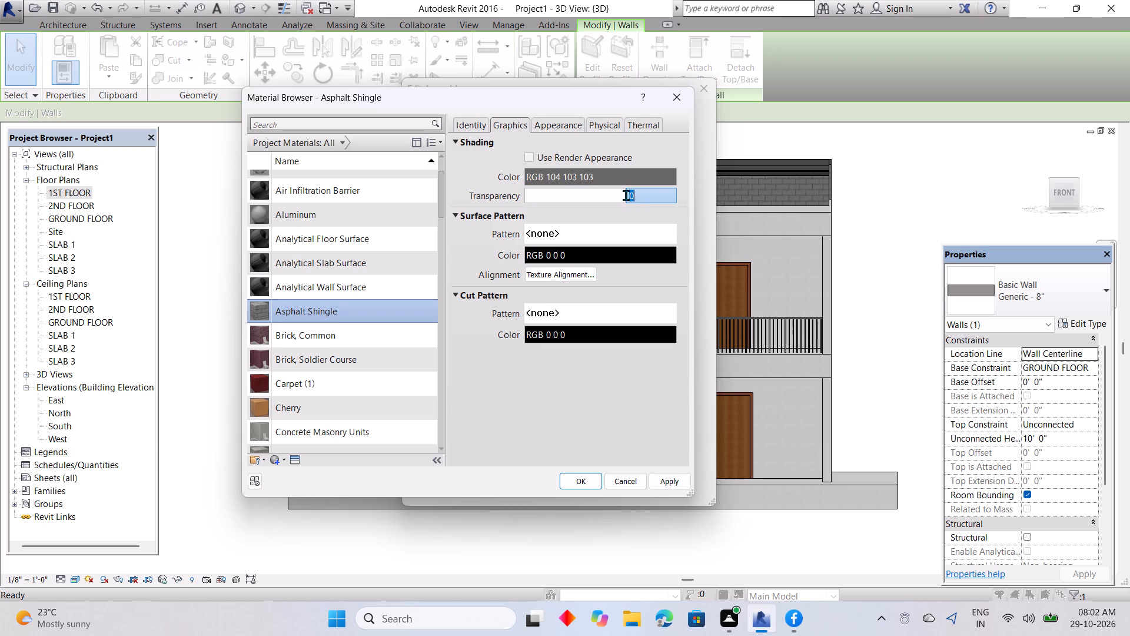
left_click(626, 194)
left_click(643, 196)
type("100")
key("Return")
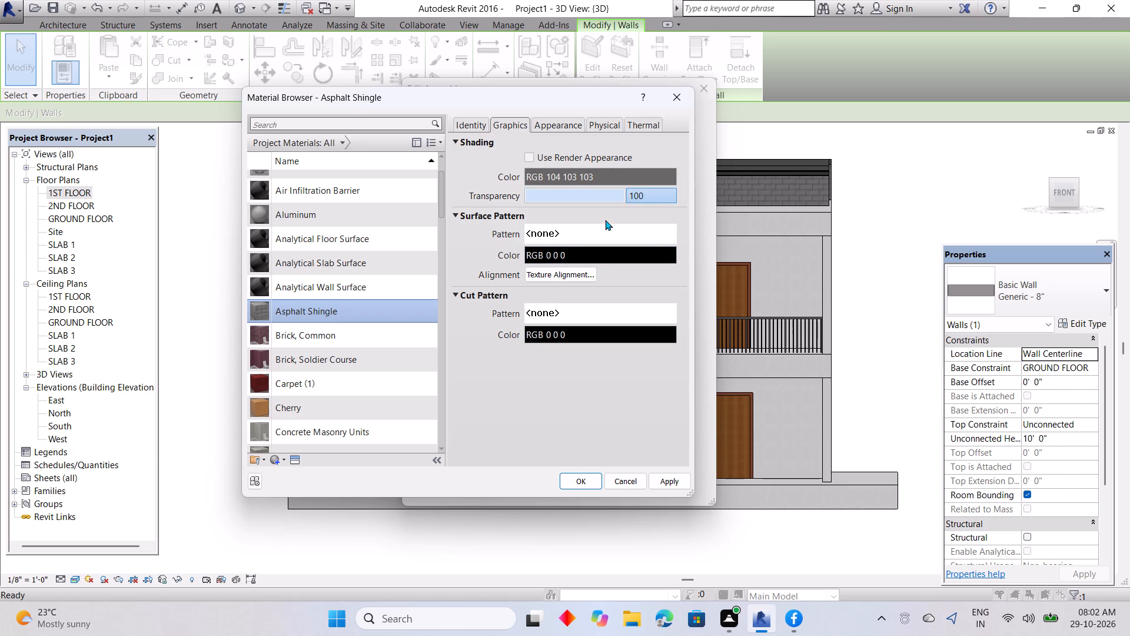
Set the Asphalt Shingle material's shading, surface pattern and cut pattern colours to white, RGB 255 255 255.
left_click(606, 174)
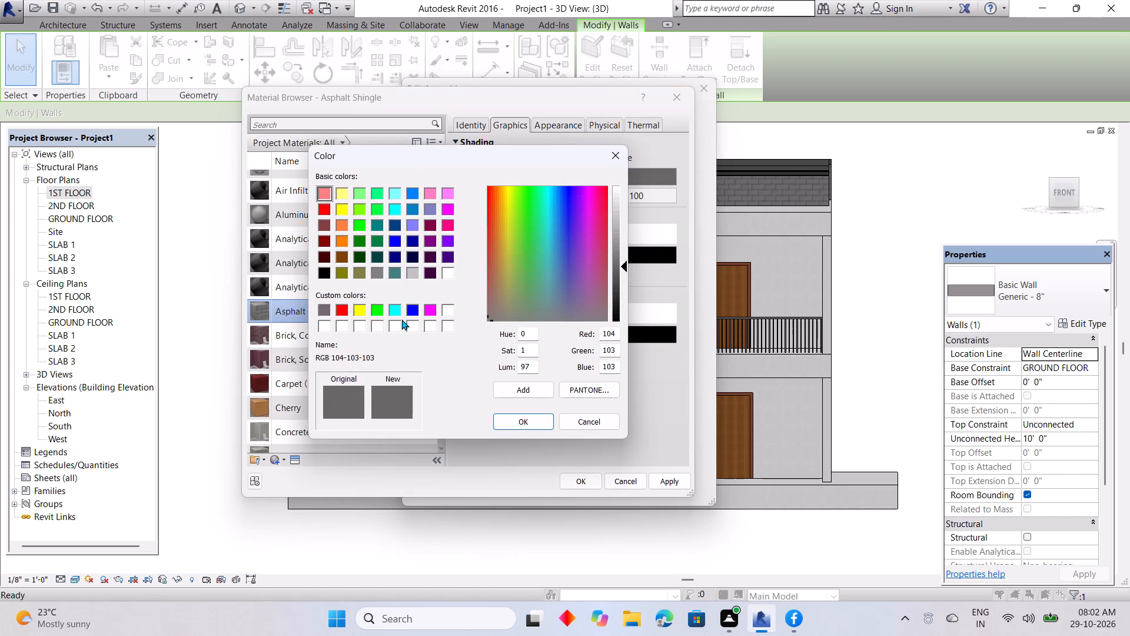
left_click(397, 324)
left_click(539, 424)
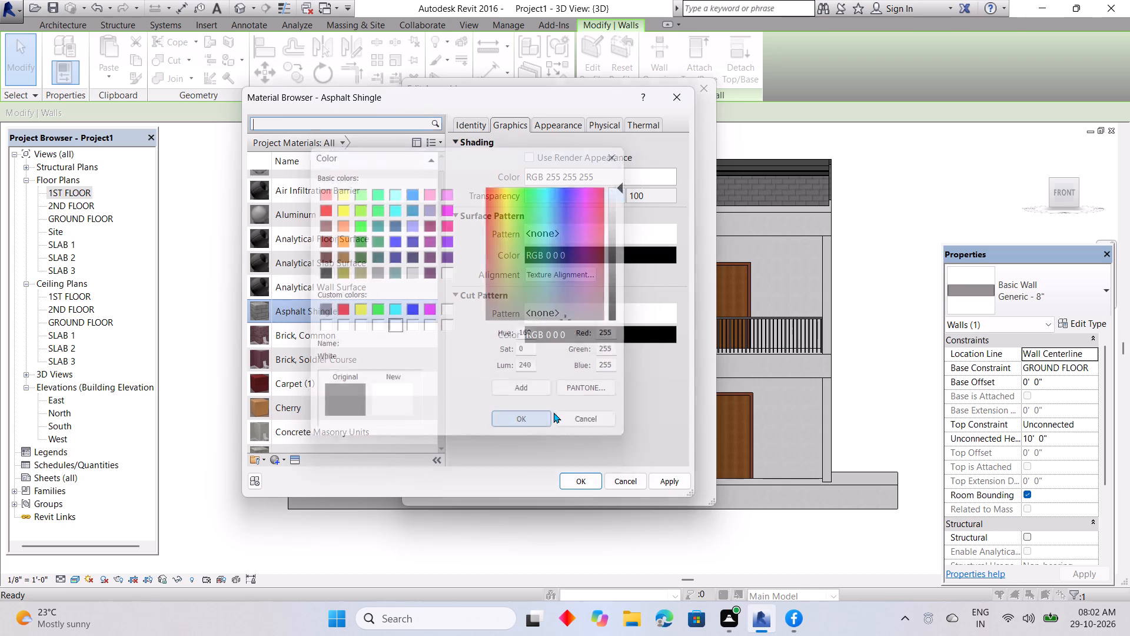
left_click(559, 246)
left_click(560, 257)
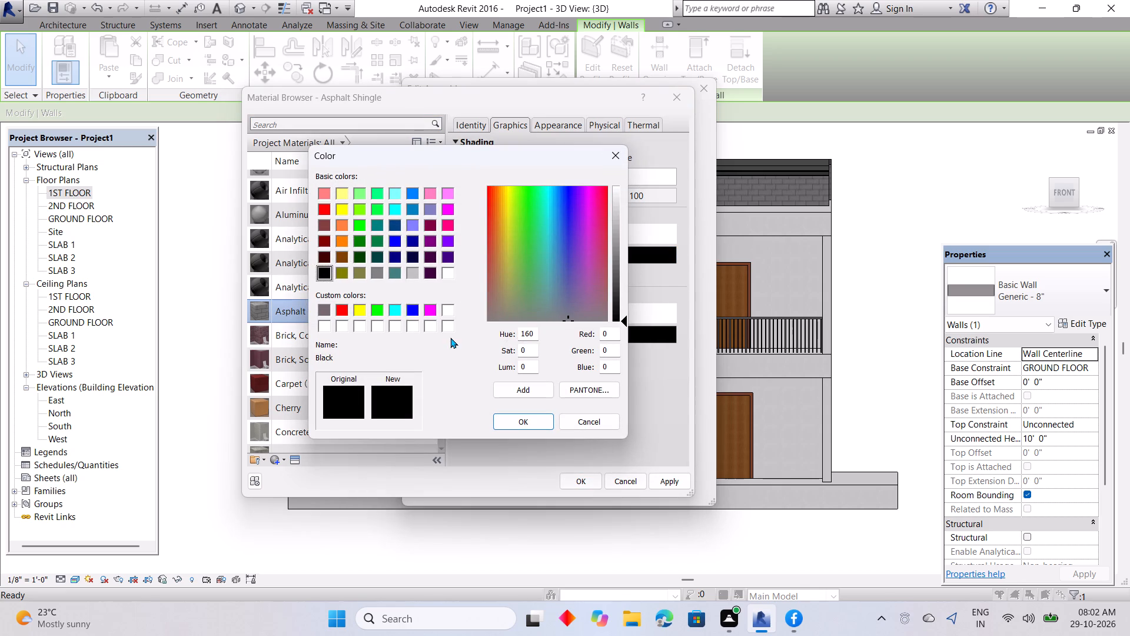
left_click(379, 322)
left_click(541, 418)
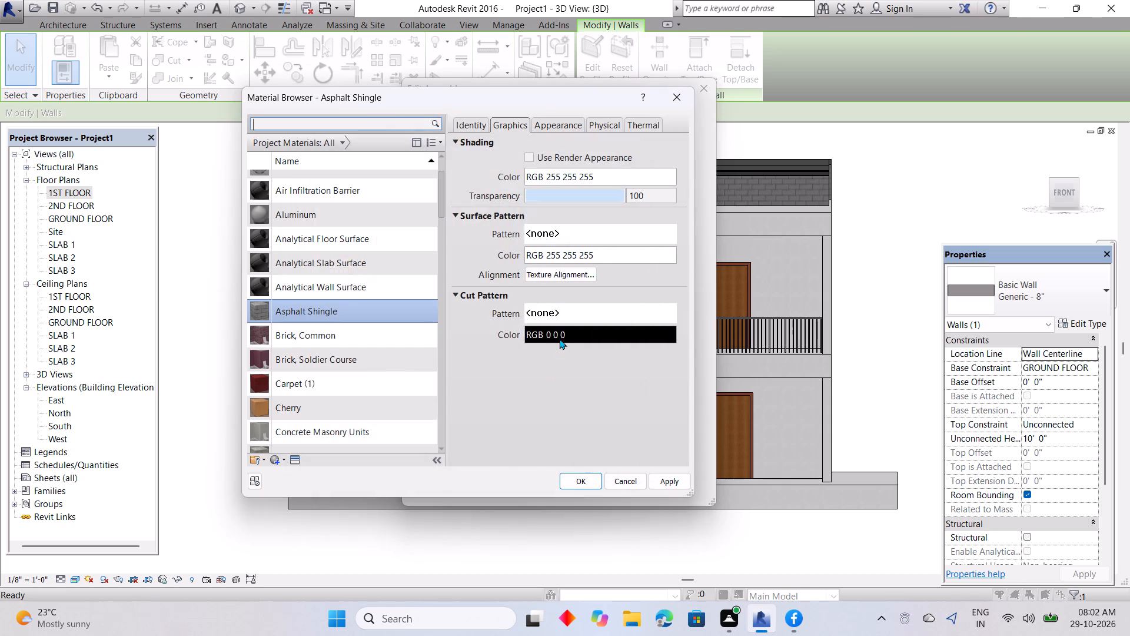
left_click(561, 332)
left_click(380, 324)
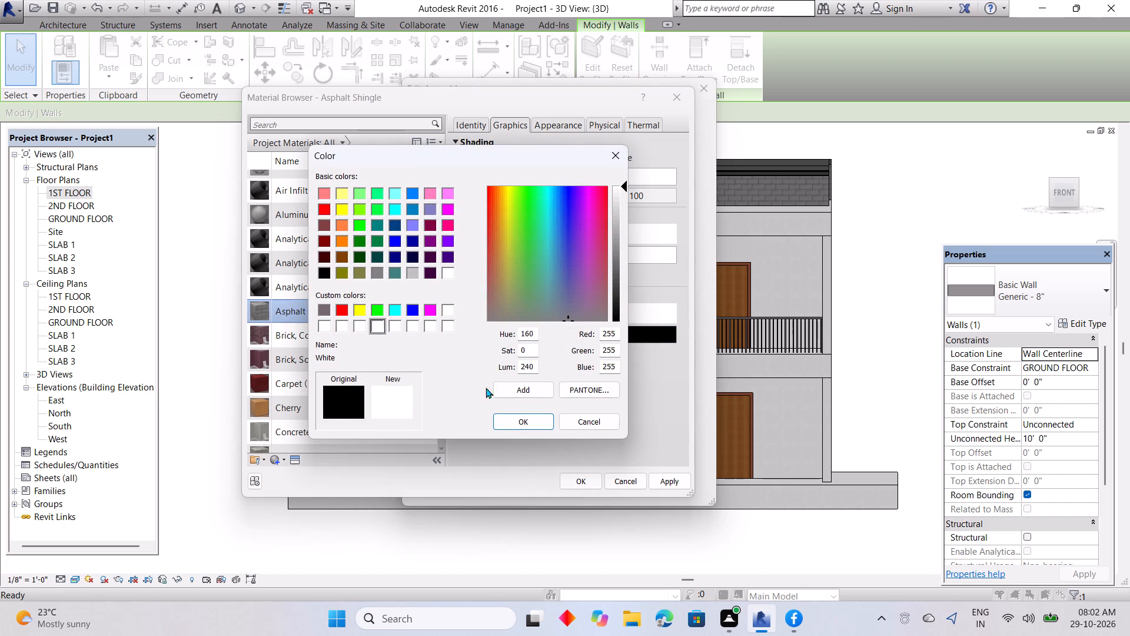
left_click(513, 418)
left_click(581, 483)
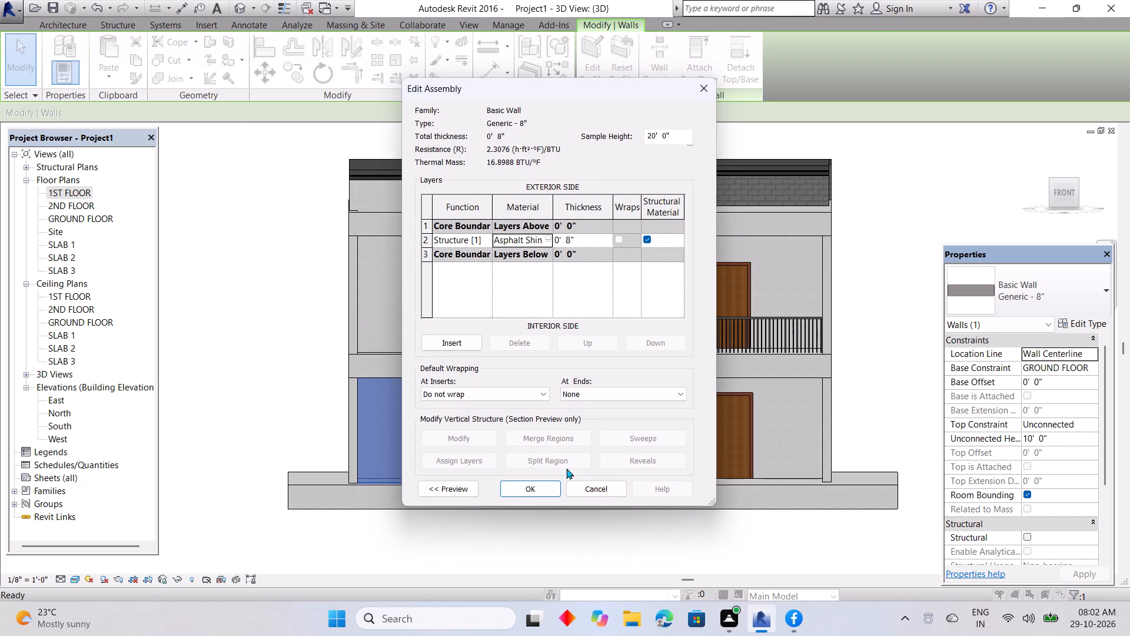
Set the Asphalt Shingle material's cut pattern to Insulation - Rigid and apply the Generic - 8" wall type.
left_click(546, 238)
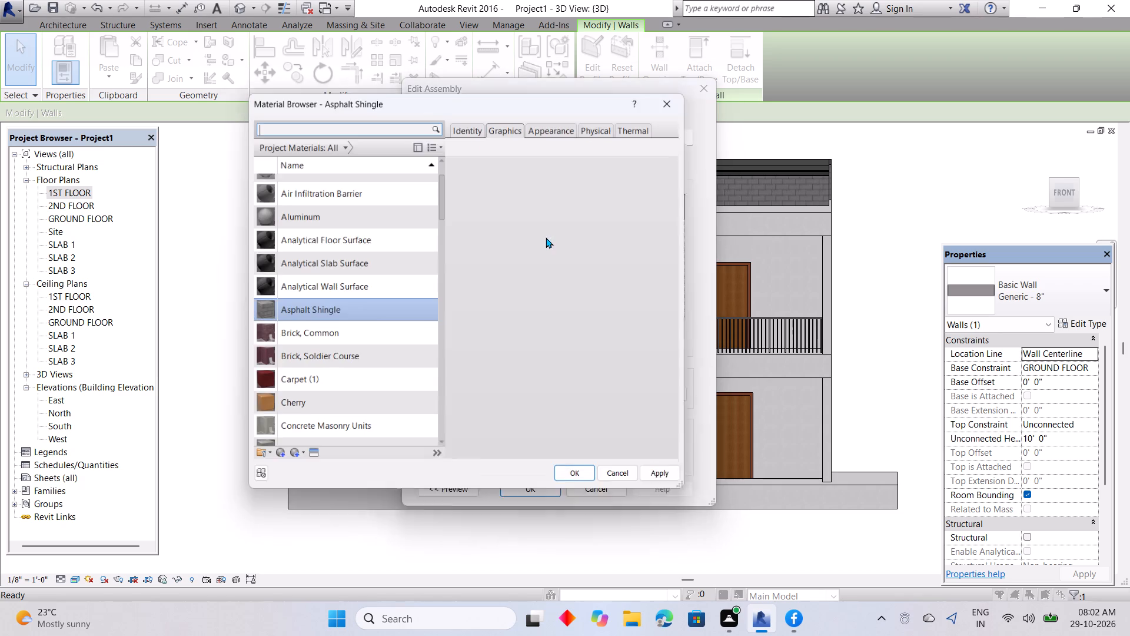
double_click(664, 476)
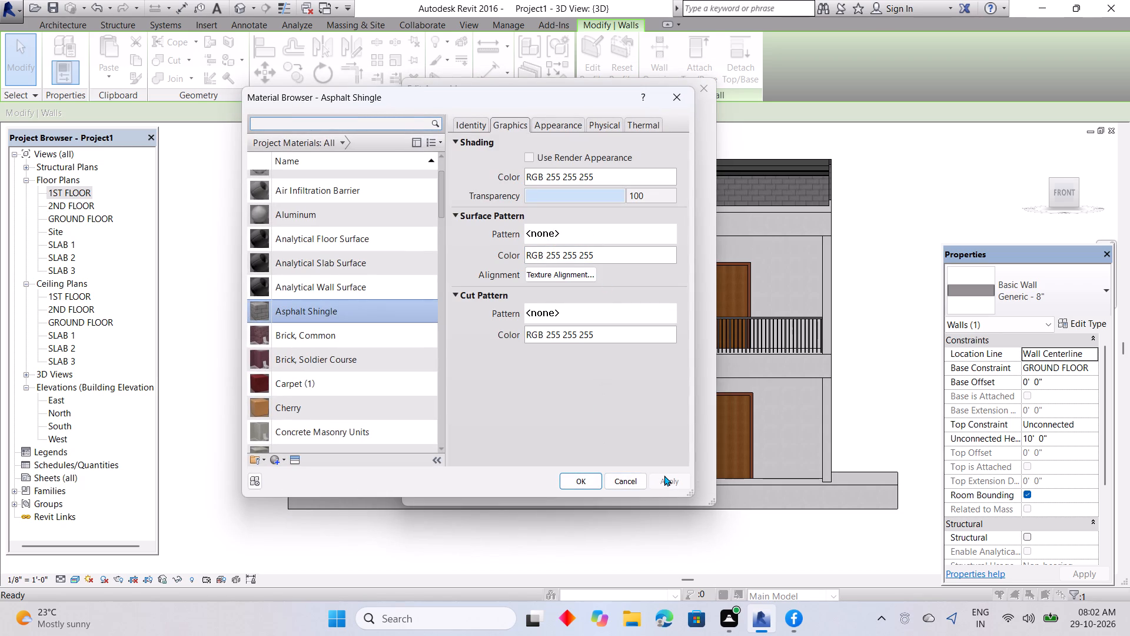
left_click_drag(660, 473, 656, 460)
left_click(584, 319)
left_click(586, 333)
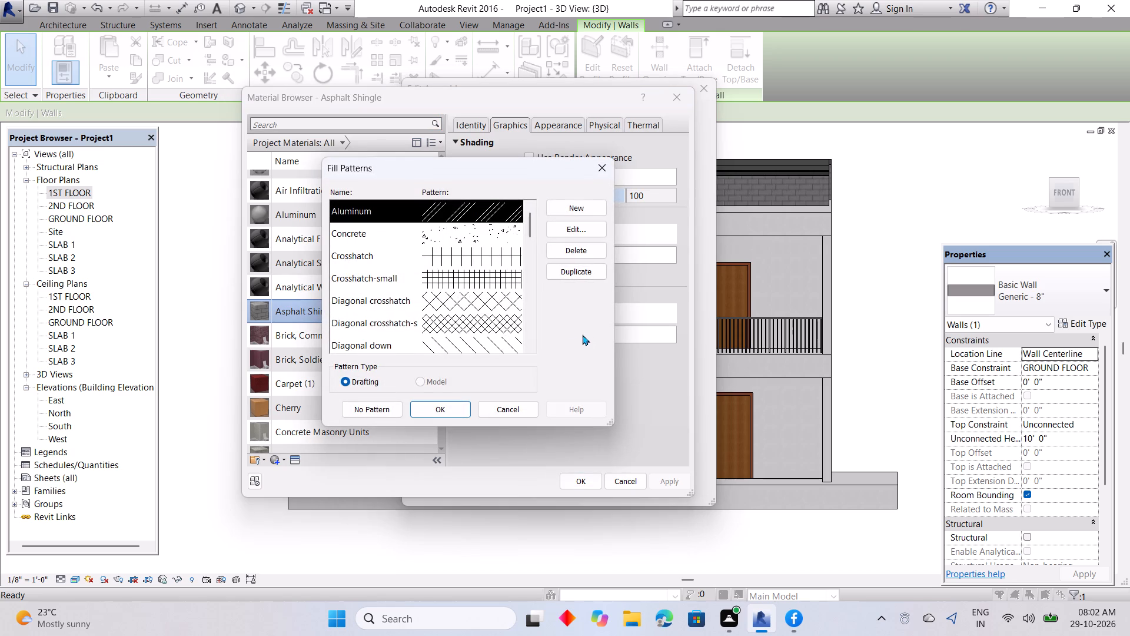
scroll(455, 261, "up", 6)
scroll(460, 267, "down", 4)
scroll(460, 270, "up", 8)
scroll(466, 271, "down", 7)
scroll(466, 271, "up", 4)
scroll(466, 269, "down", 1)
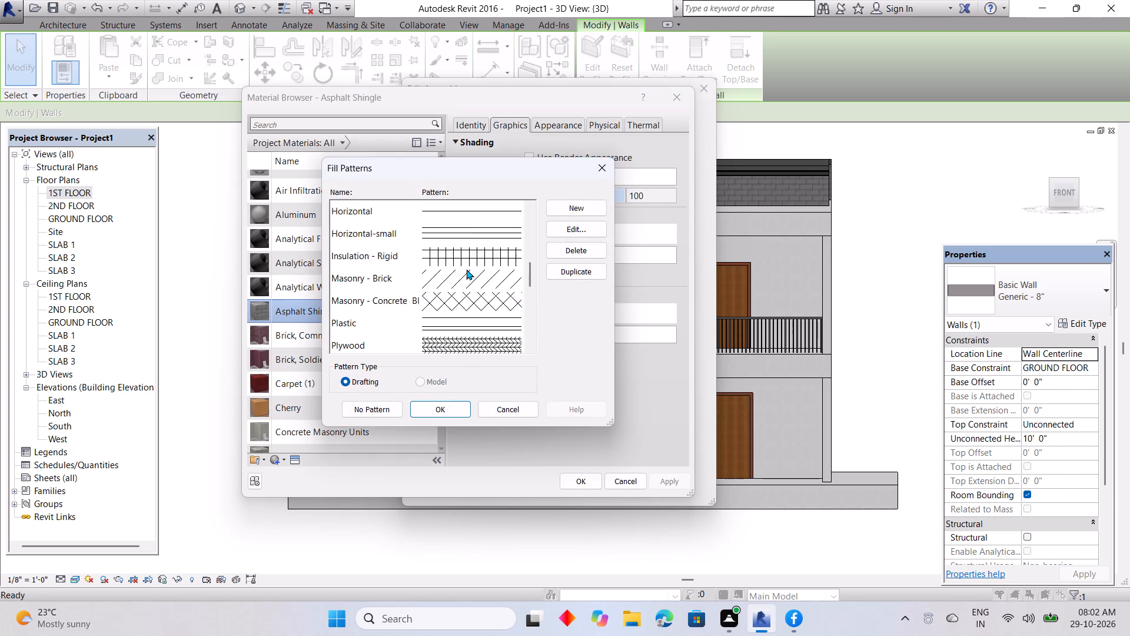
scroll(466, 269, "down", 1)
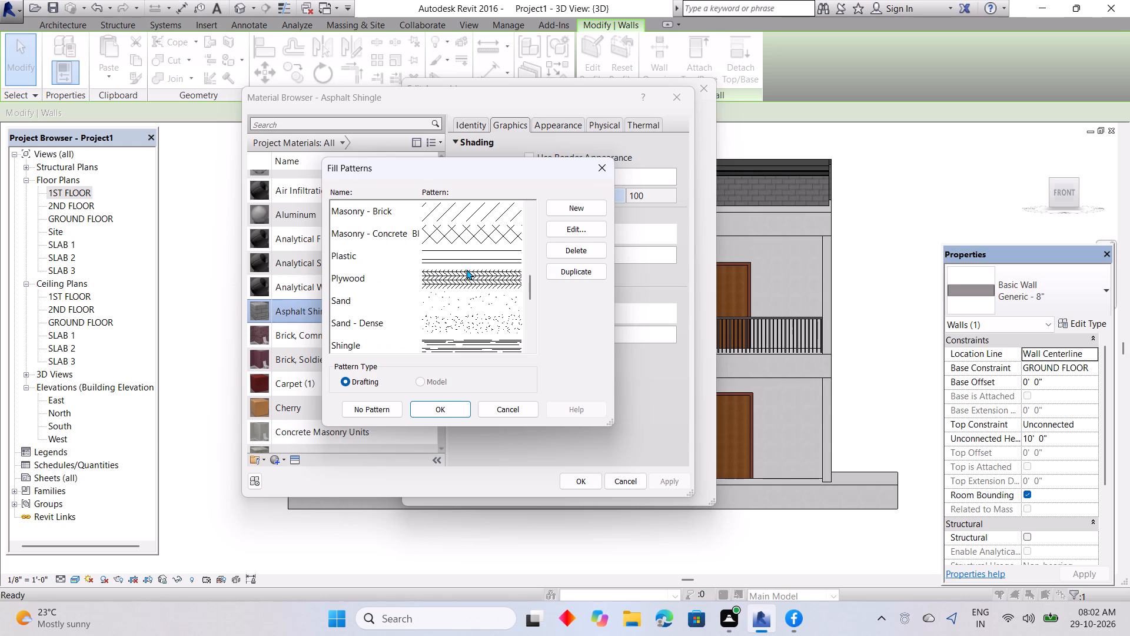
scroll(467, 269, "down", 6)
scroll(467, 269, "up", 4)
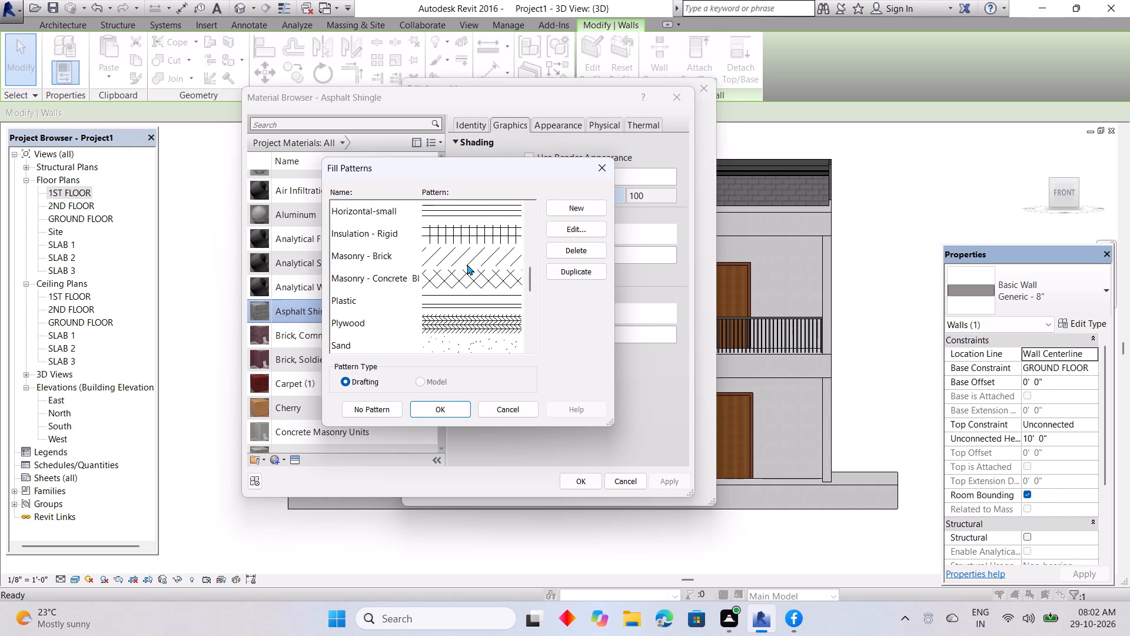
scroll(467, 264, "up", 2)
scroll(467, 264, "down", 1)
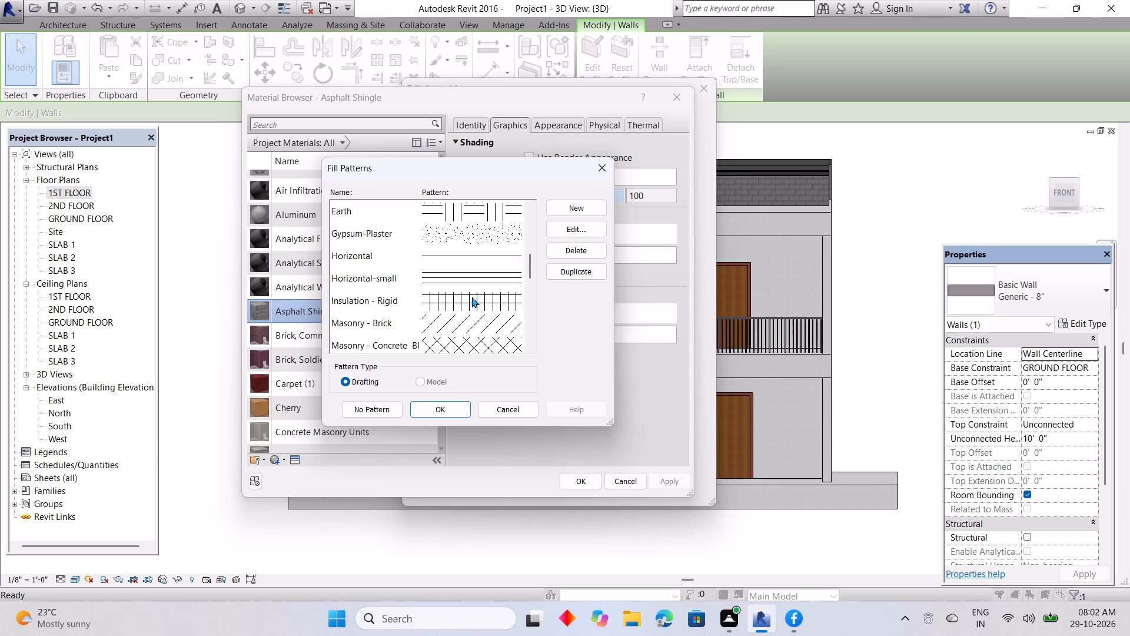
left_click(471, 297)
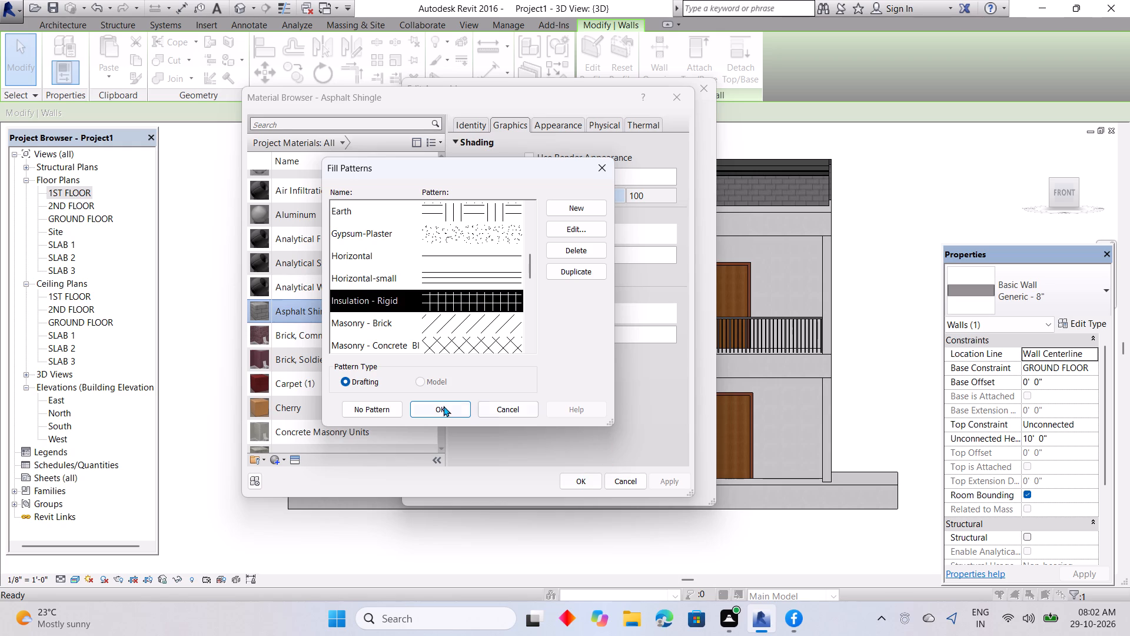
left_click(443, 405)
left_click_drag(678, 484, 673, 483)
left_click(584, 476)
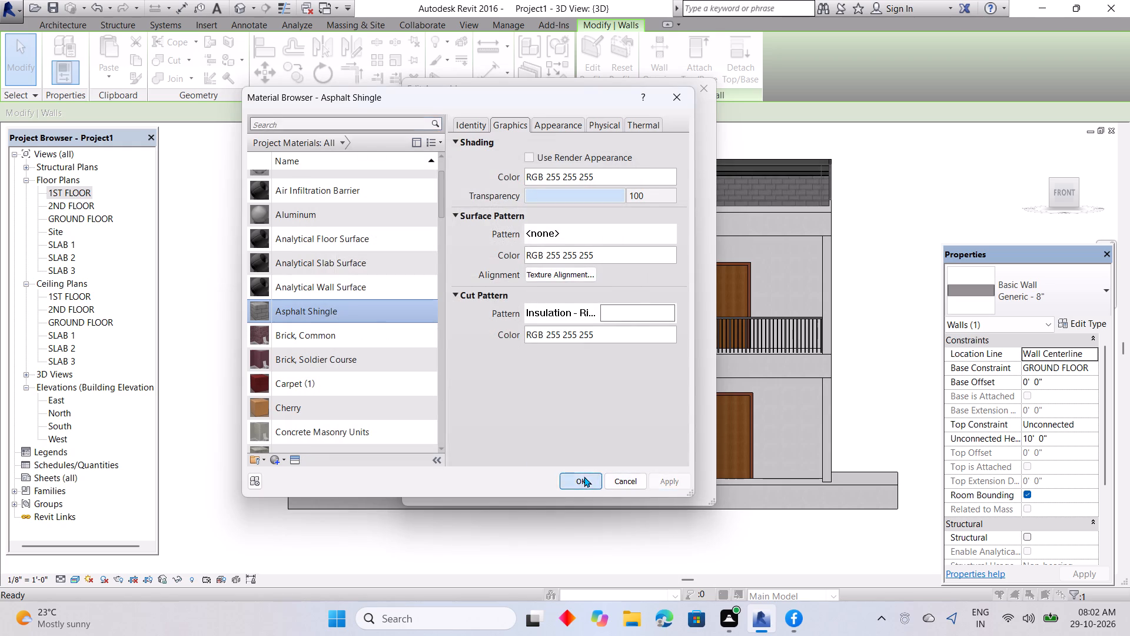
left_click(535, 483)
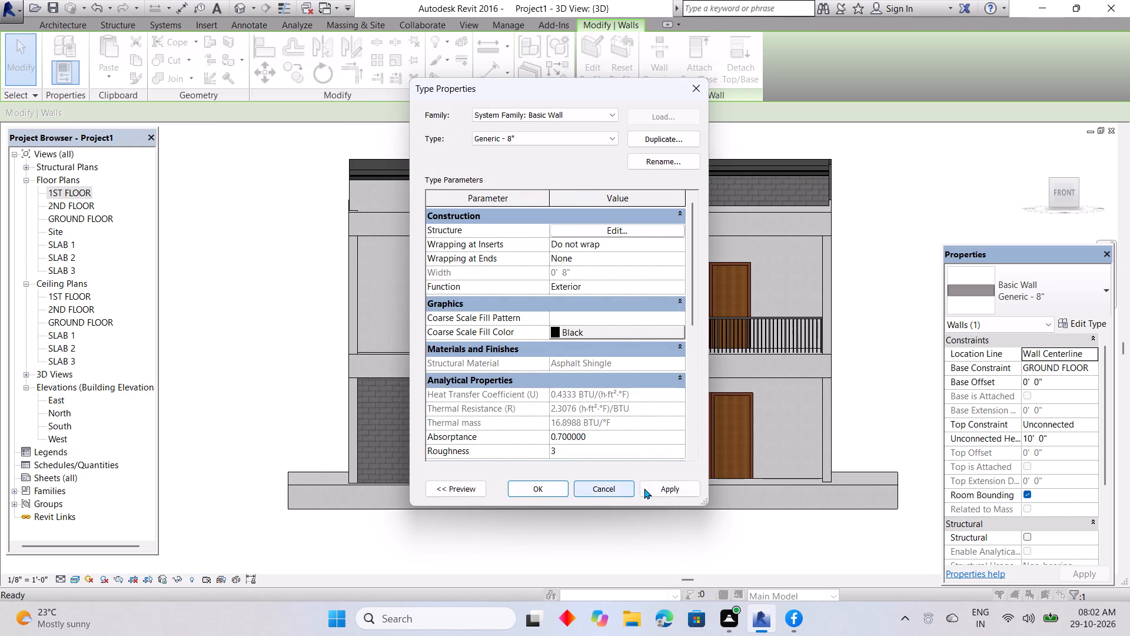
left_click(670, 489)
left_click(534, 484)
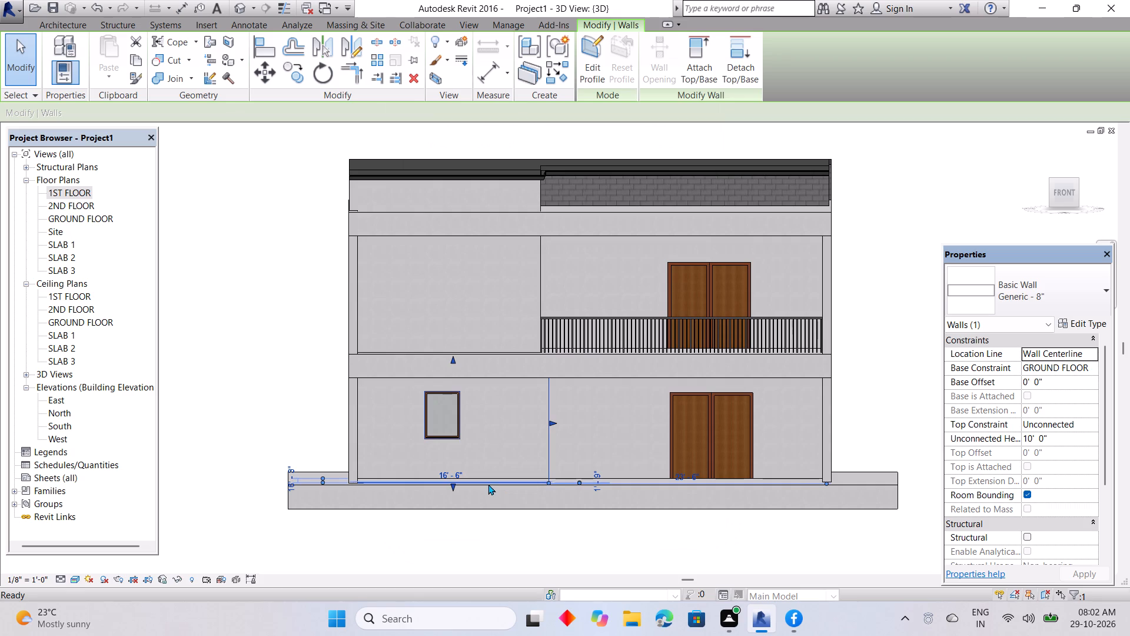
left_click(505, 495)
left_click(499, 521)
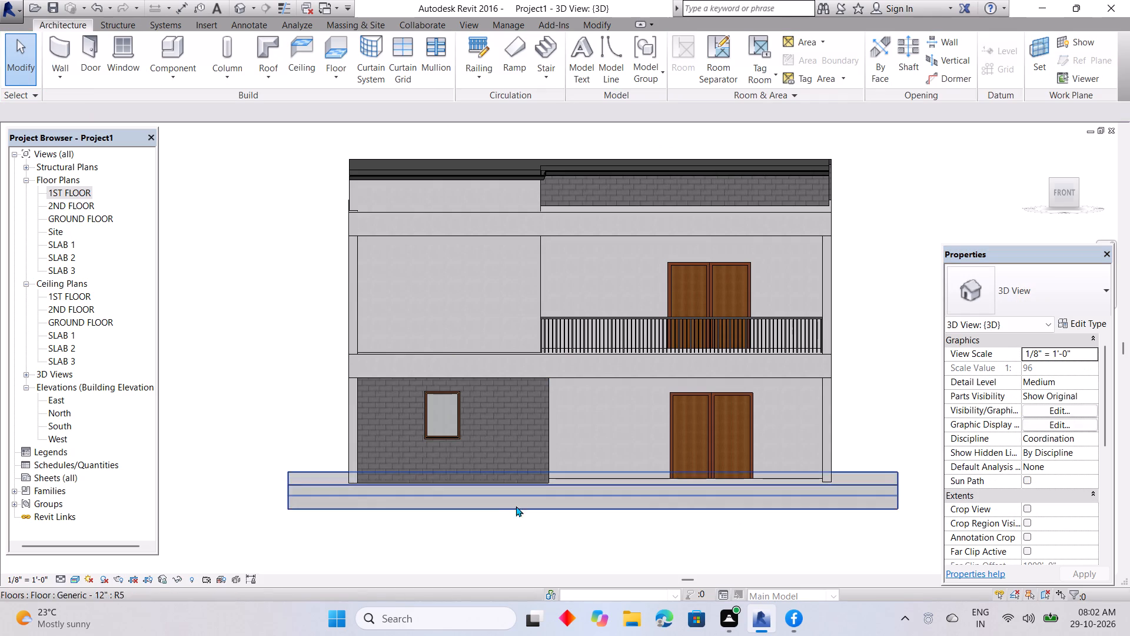
Examine the shingle finish on the ground-floor front wall and the walls around it from the front and side.
middle_click_drag(549, 436, 428, 443, "shift")
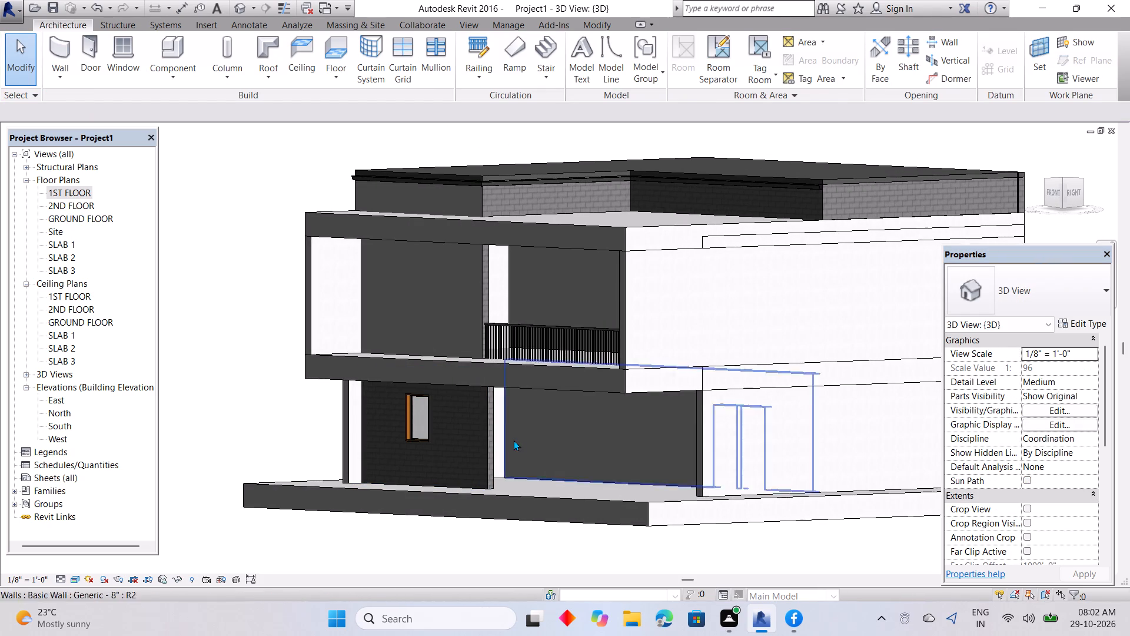
middle_click_drag(514, 438, 453, 446, "shift")
scroll(447, 441, "up", 6)
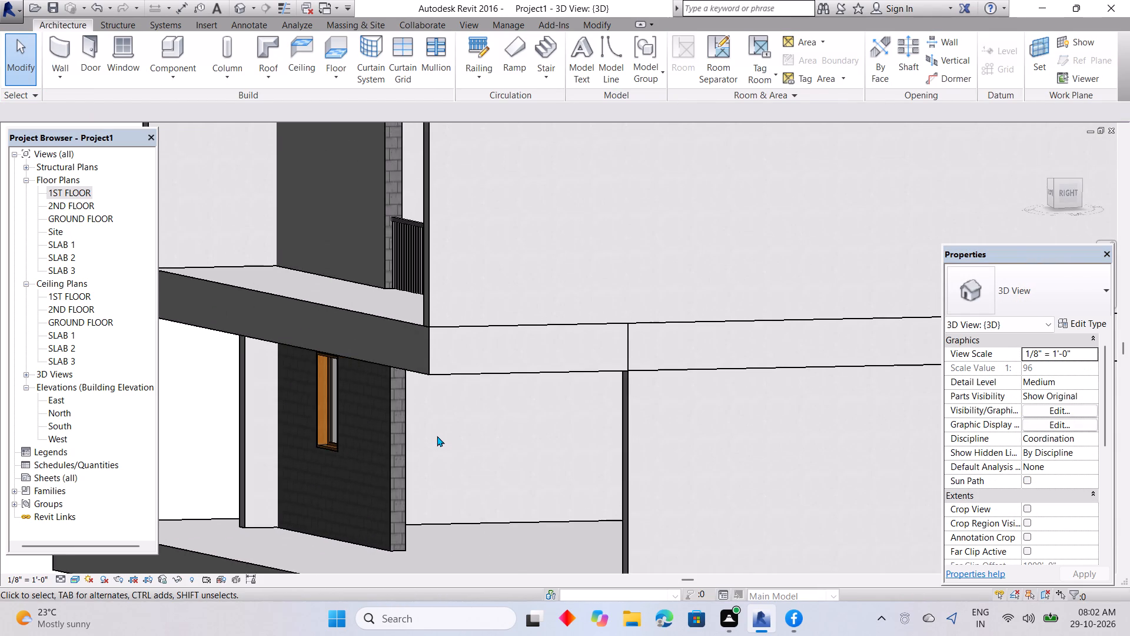
middle_click_drag(426, 436, 511, 432)
scroll(581, 413, "down", 5)
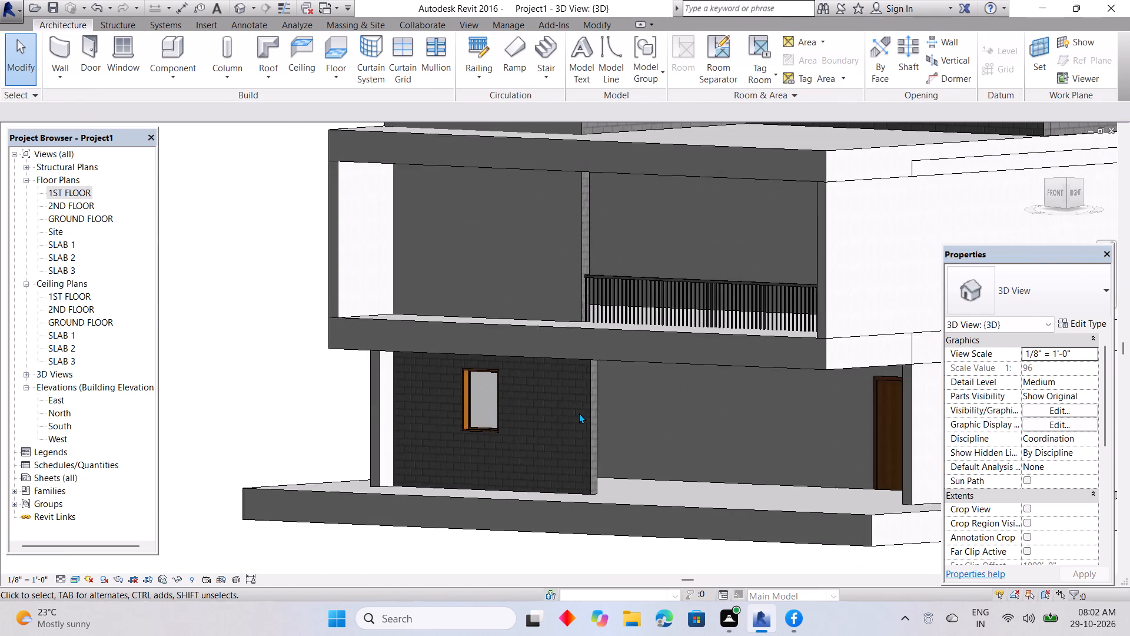
scroll(579, 413, "down", 3)
middle_click_drag(603, 412, 704, 396, "shift")
scroll(601, 399, "up", 6)
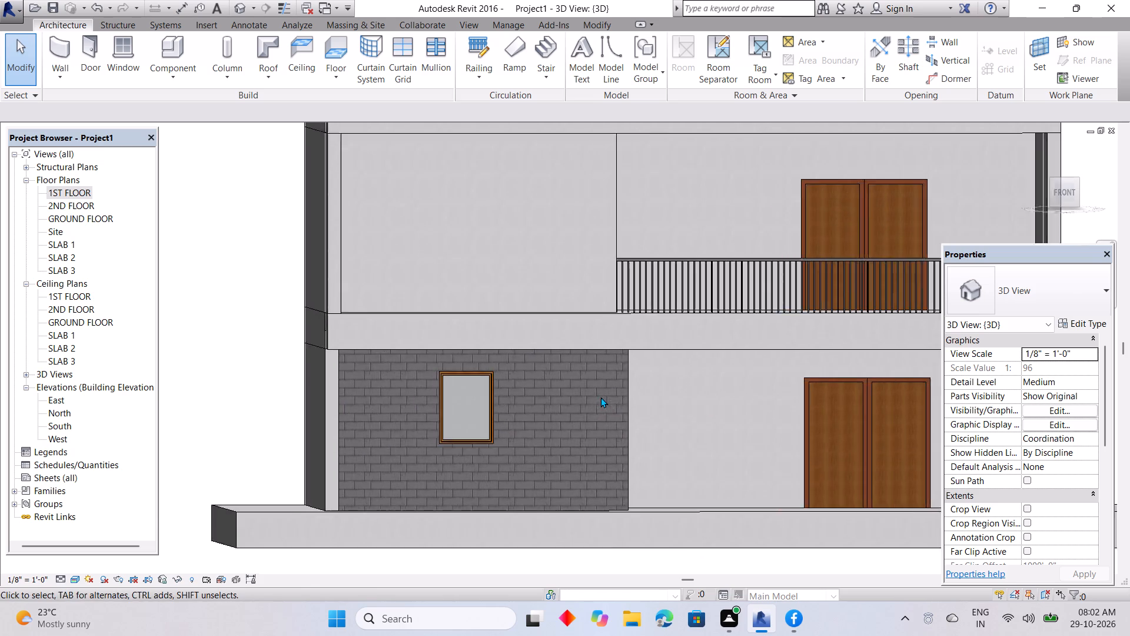
middle_click_drag(616, 400, 562, 400, "shift")
From the ground-floor front wall's type, set the Asphalt Shingle material's cut pattern to the drafting pattern Crosshatch-small.
left_click(614, 392)
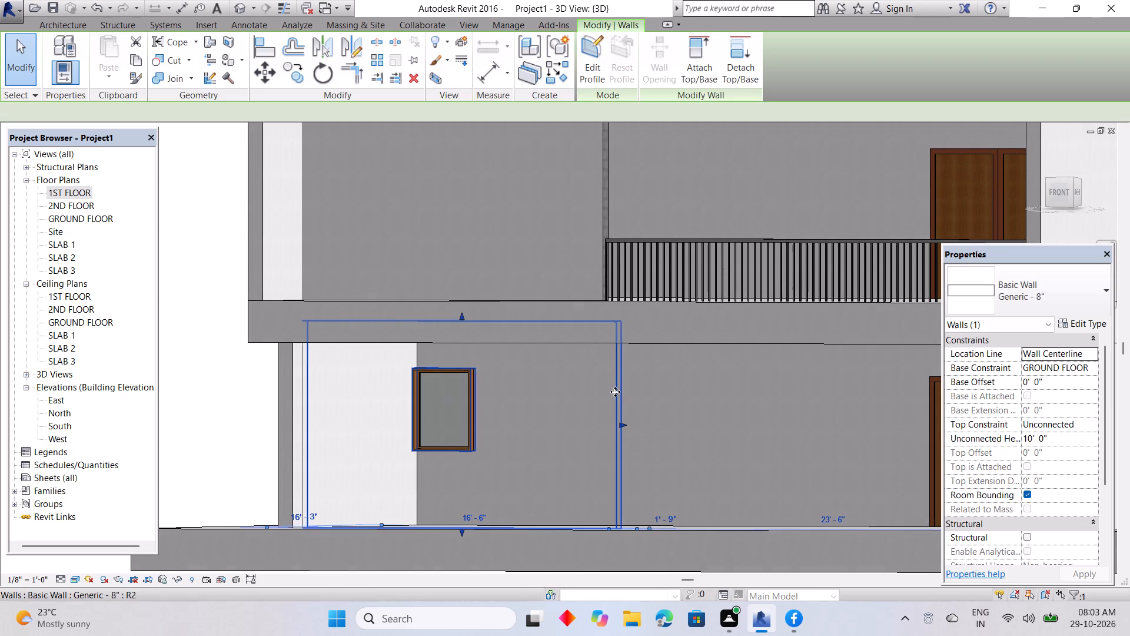
left_click(1093, 316)
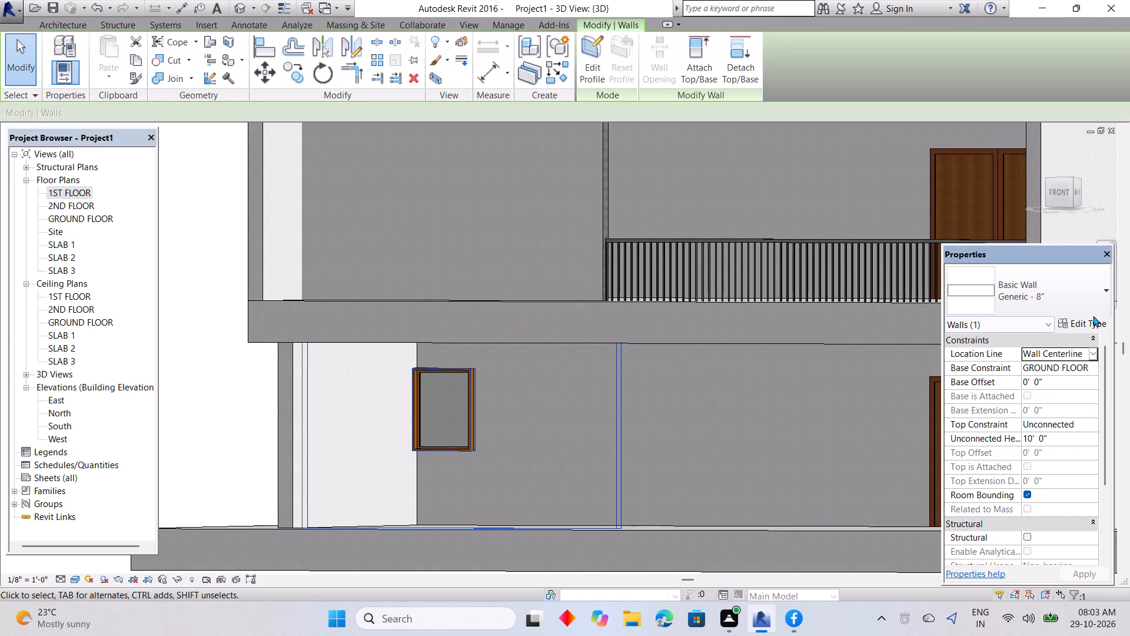
left_click(1084, 321)
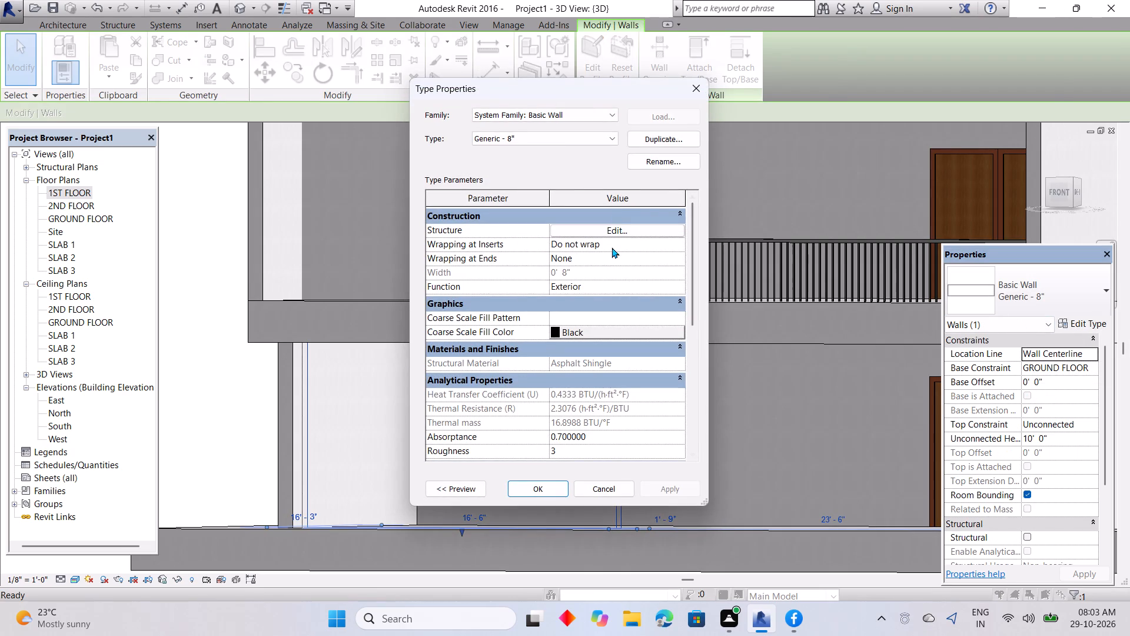
left_click(613, 226)
left_click(547, 236)
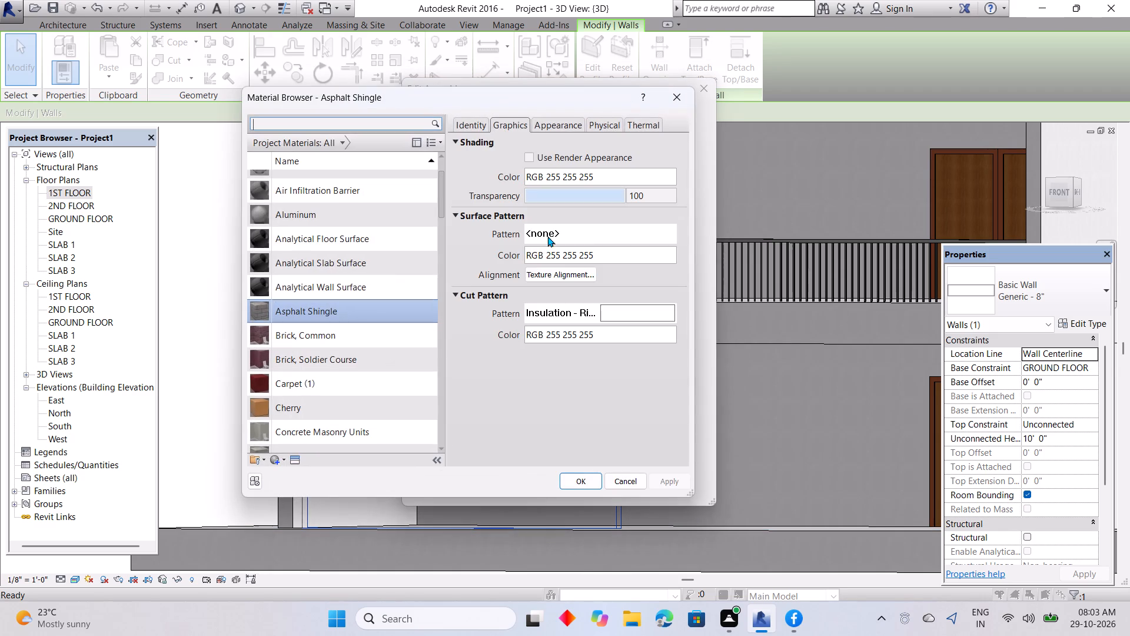
left_click(618, 312)
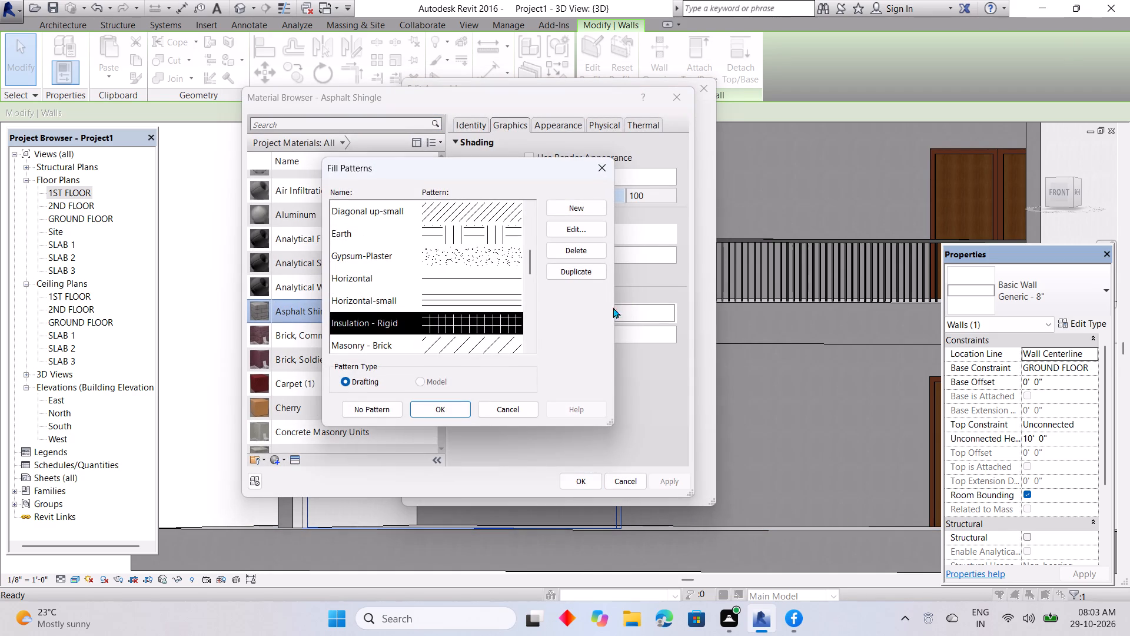
left_click(486, 318)
scroll(483, 244, "down", 3)
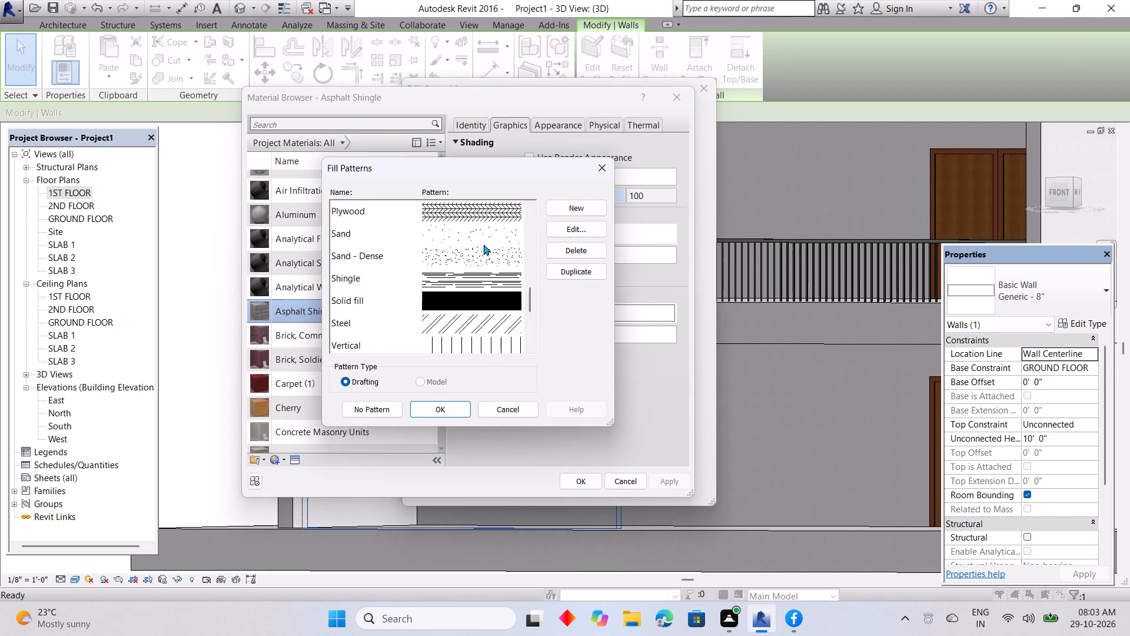
scroll(483, 244, "up", 4)
scroll(484, 274, "down", 2)
scroll(480, 251, "up", 2)
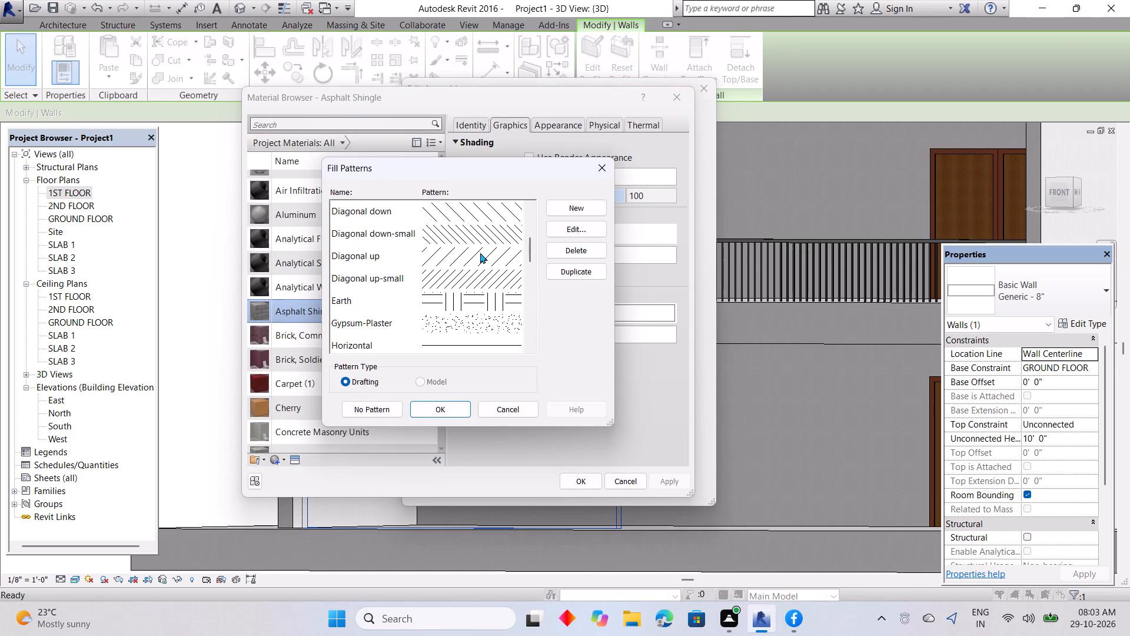
scroll(478, 254, "up", 2)
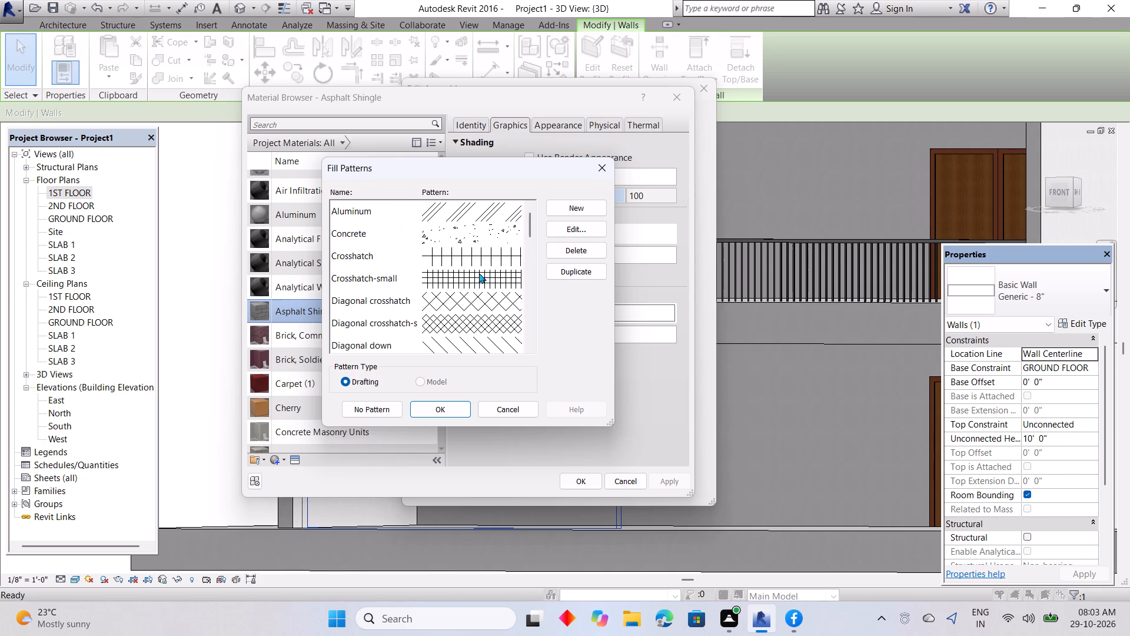
left_click(479, 273)
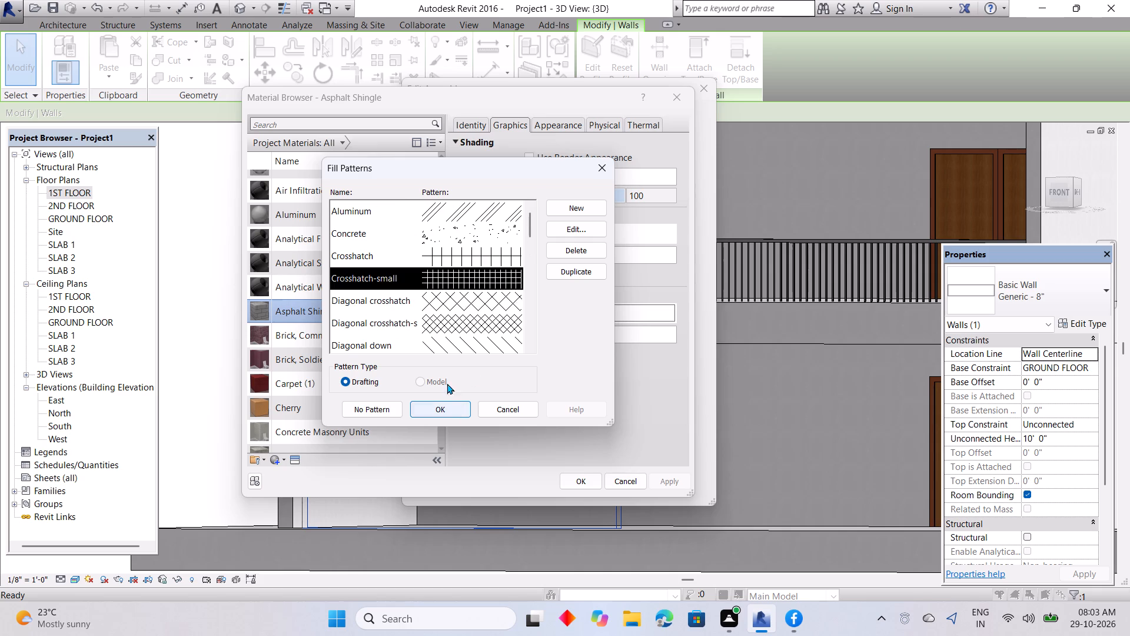
left_click(419, 380)
triple_click(421, 377)
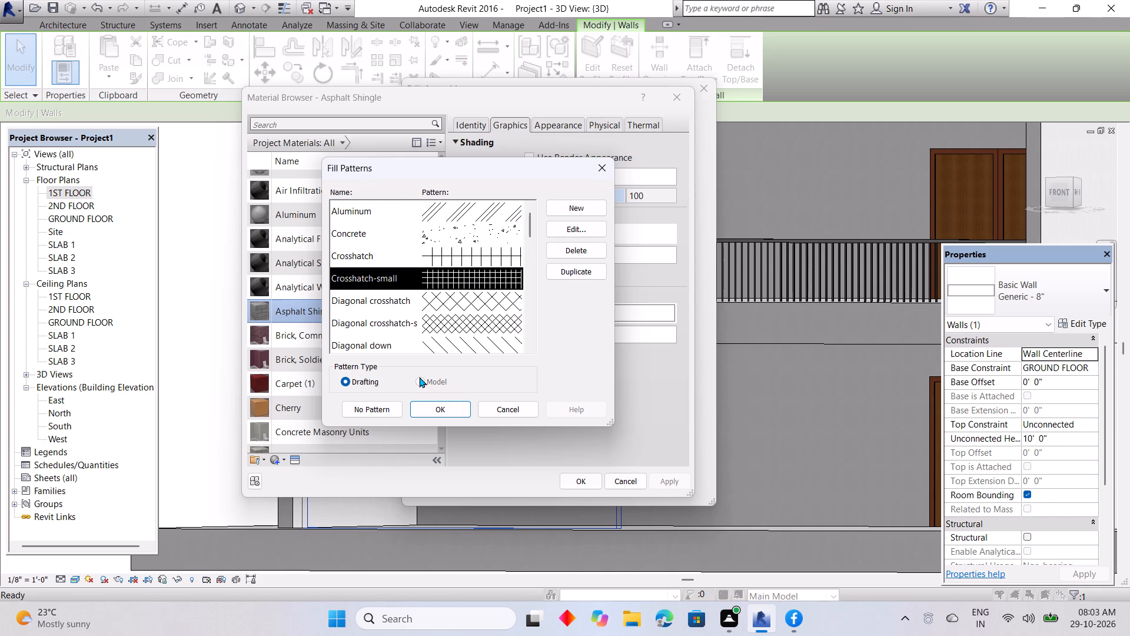
double_click(419, 377)
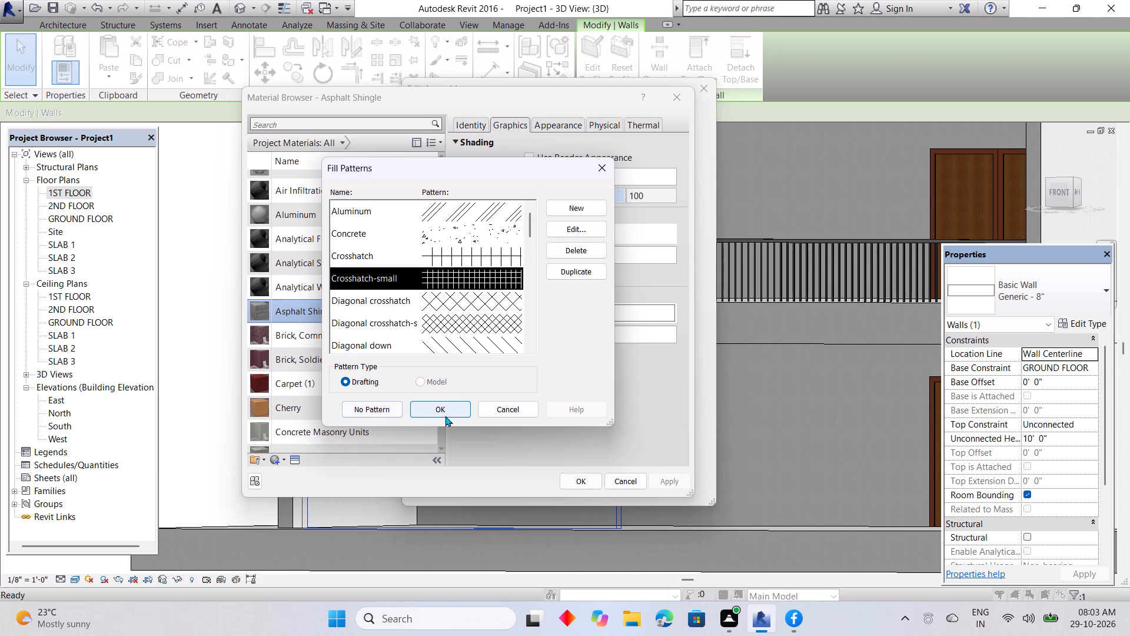
left_click(457, 410)
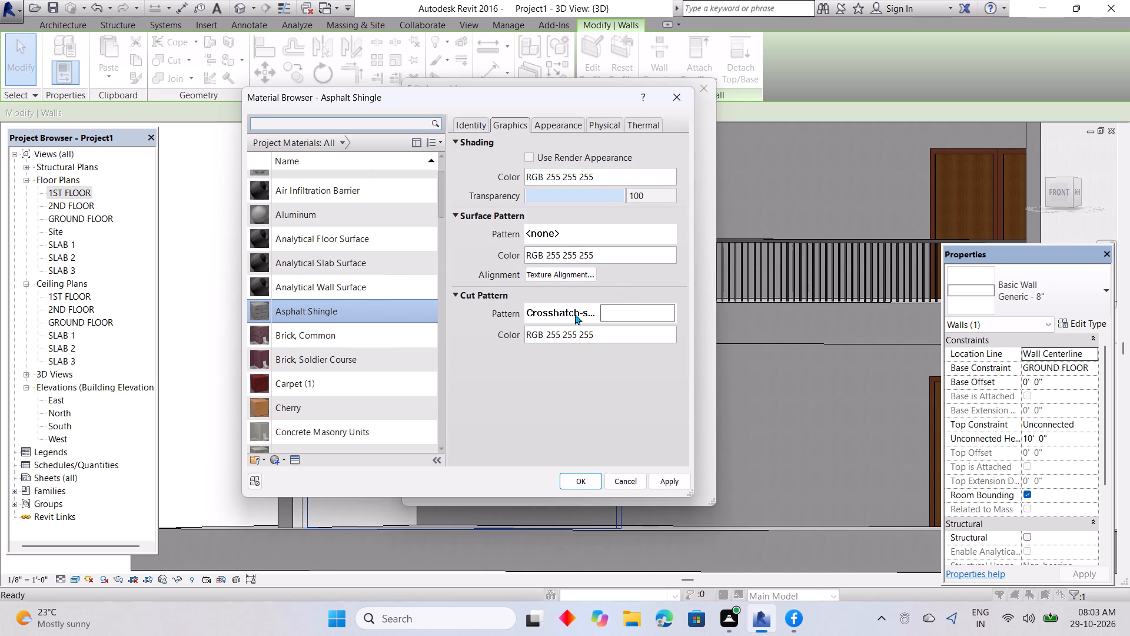
Set the Asphalt Shingle material's surface pattern colour to the custom grey RGB 117 104 111.
left_click(582, 255)
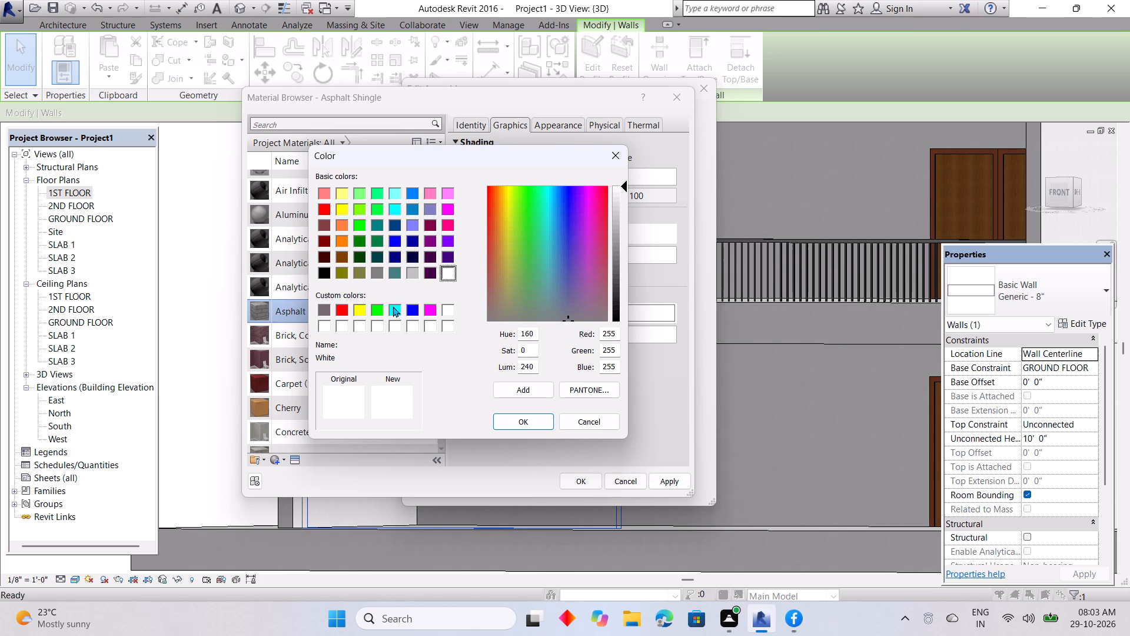
left_click(324, 308)
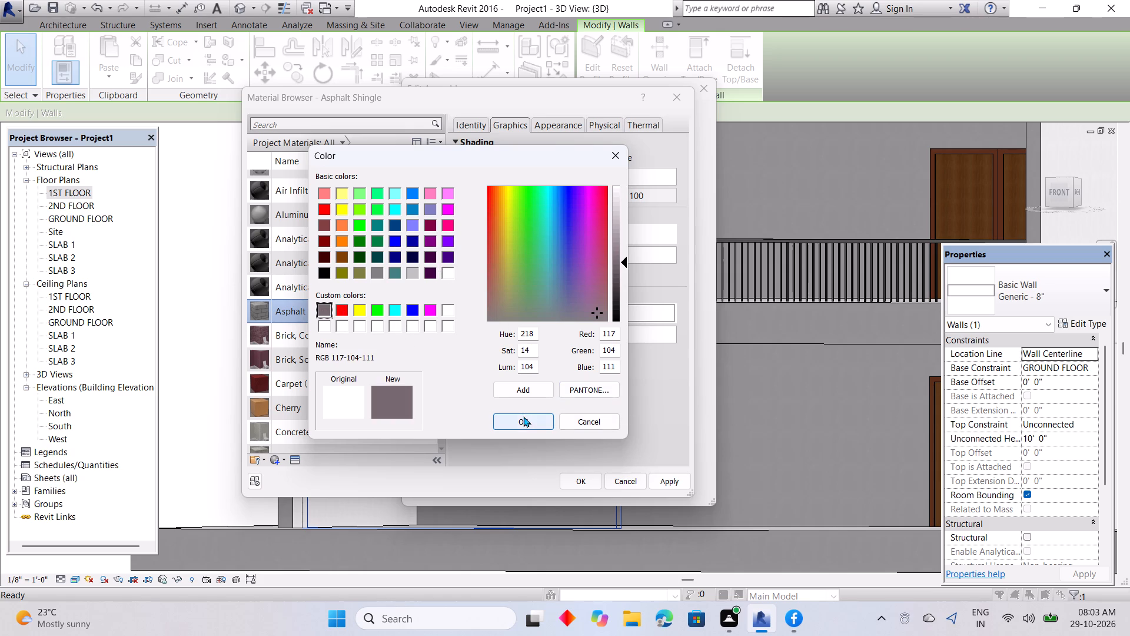
left_click(523, 416)
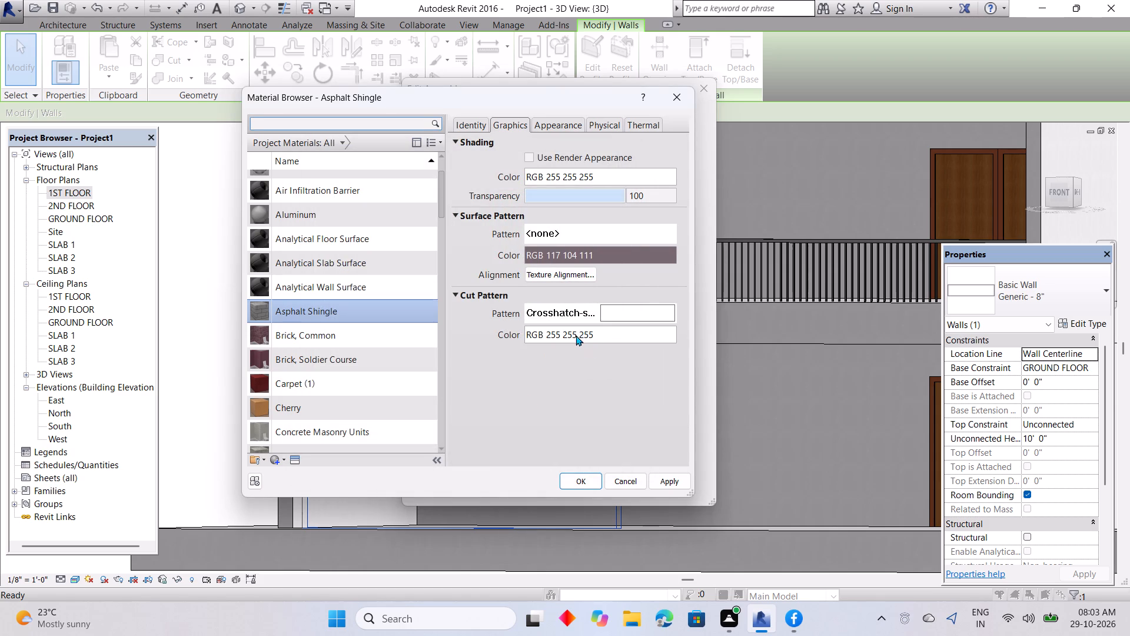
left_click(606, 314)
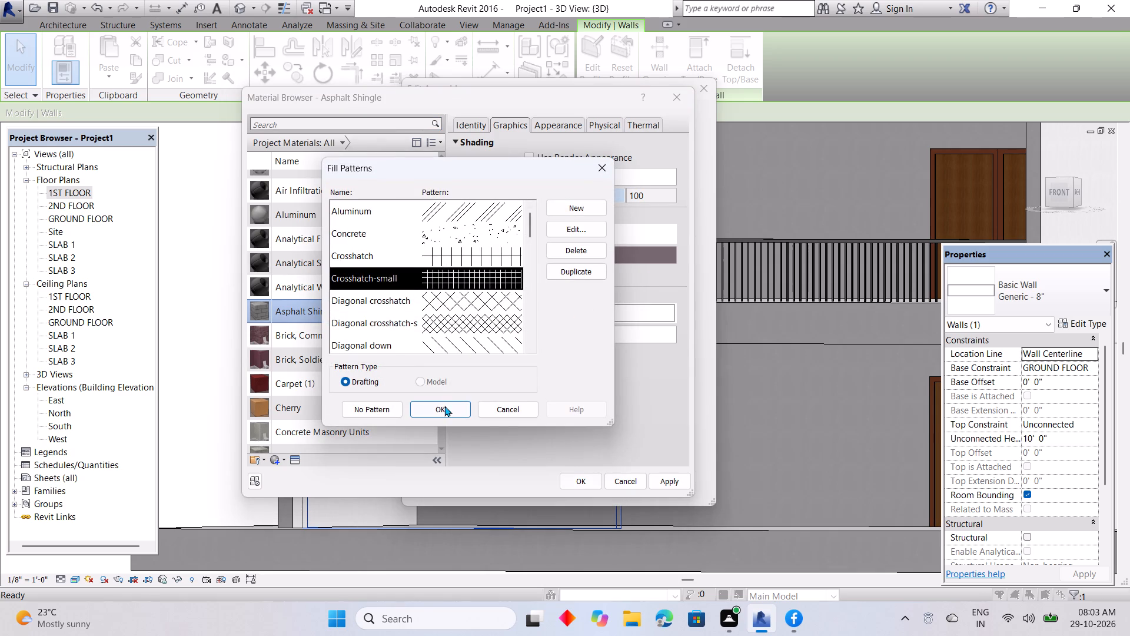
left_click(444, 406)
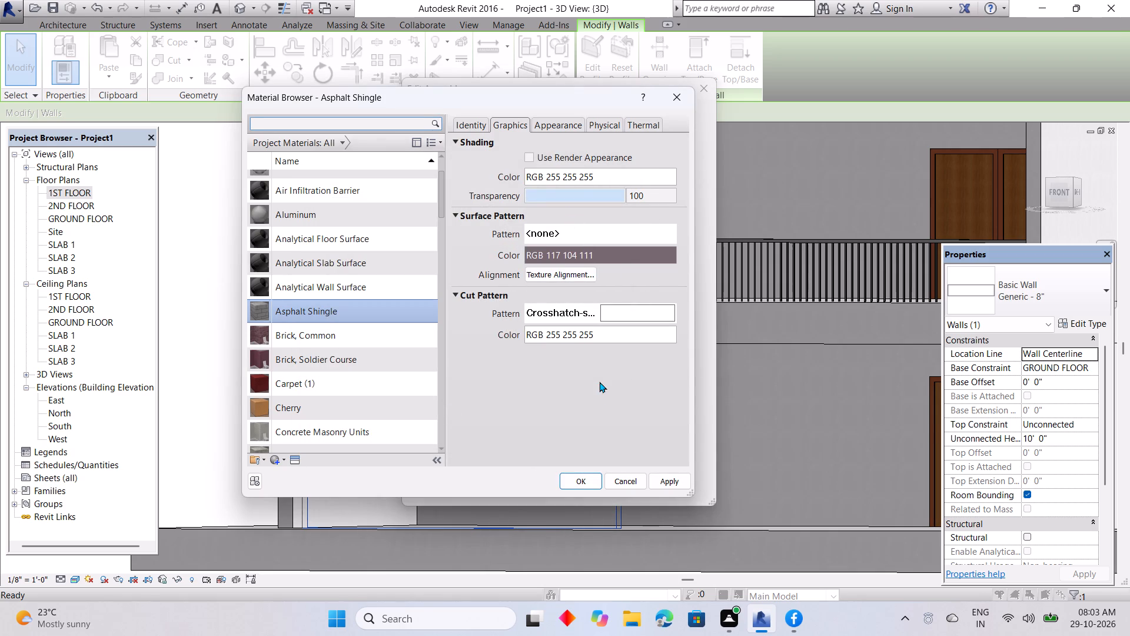
Apply the Asphalt Shingle material edits and the layer structure to the ground-floor front wall's Generic - 8" type.
left_click(663, 478)
left_click(583, 481)
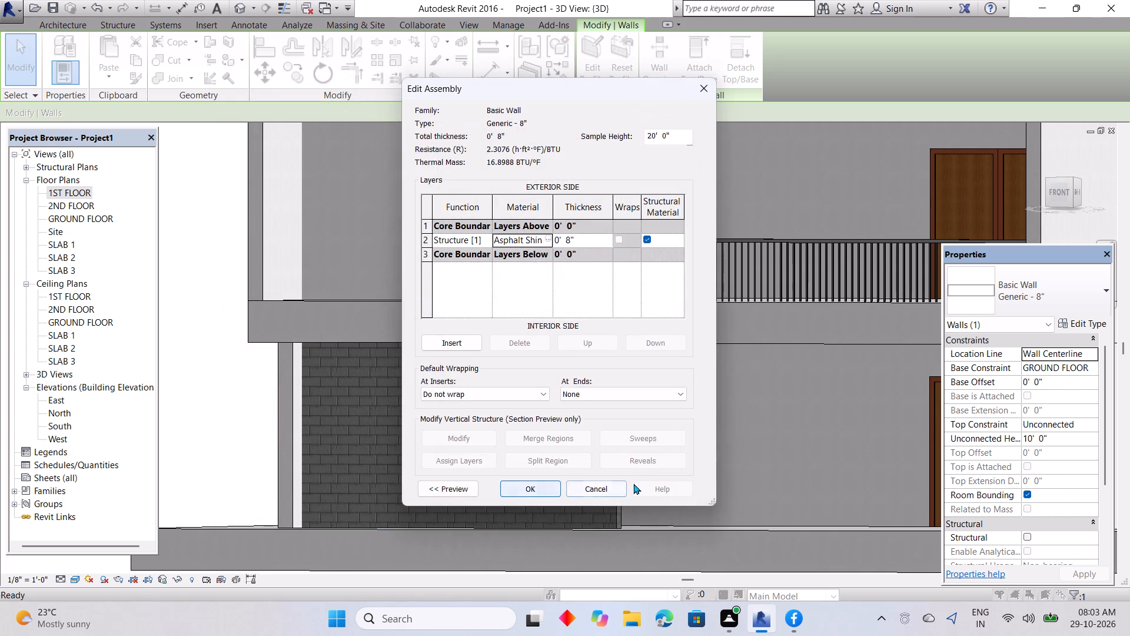
left_click(534, 482)
left_click(665, 482)
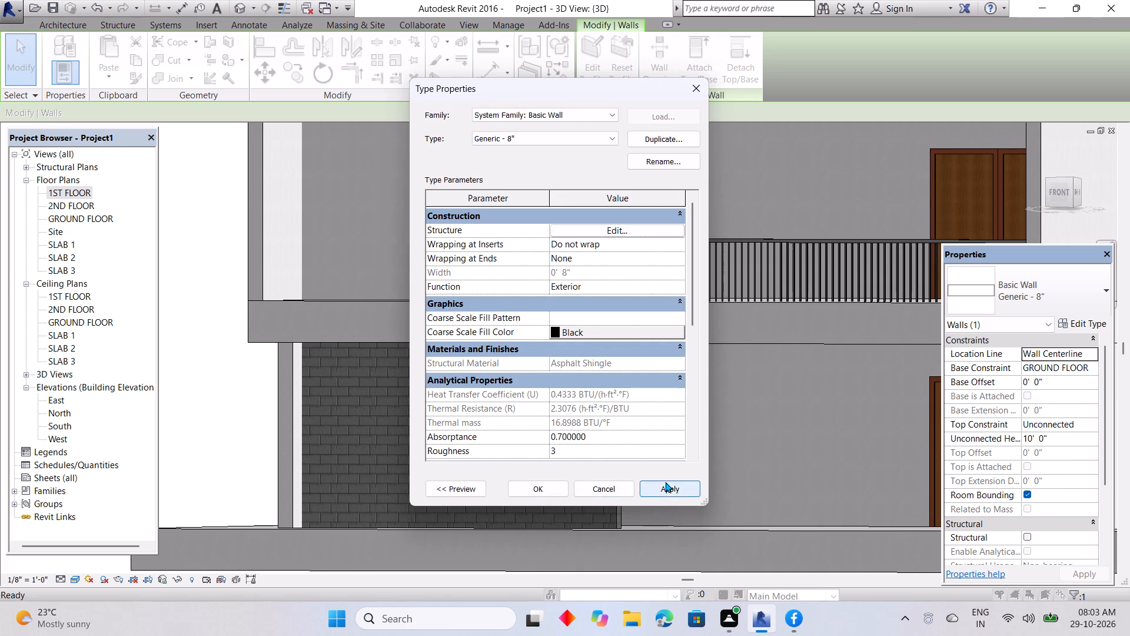
left_click(543, 483)
left_click(706, 466)
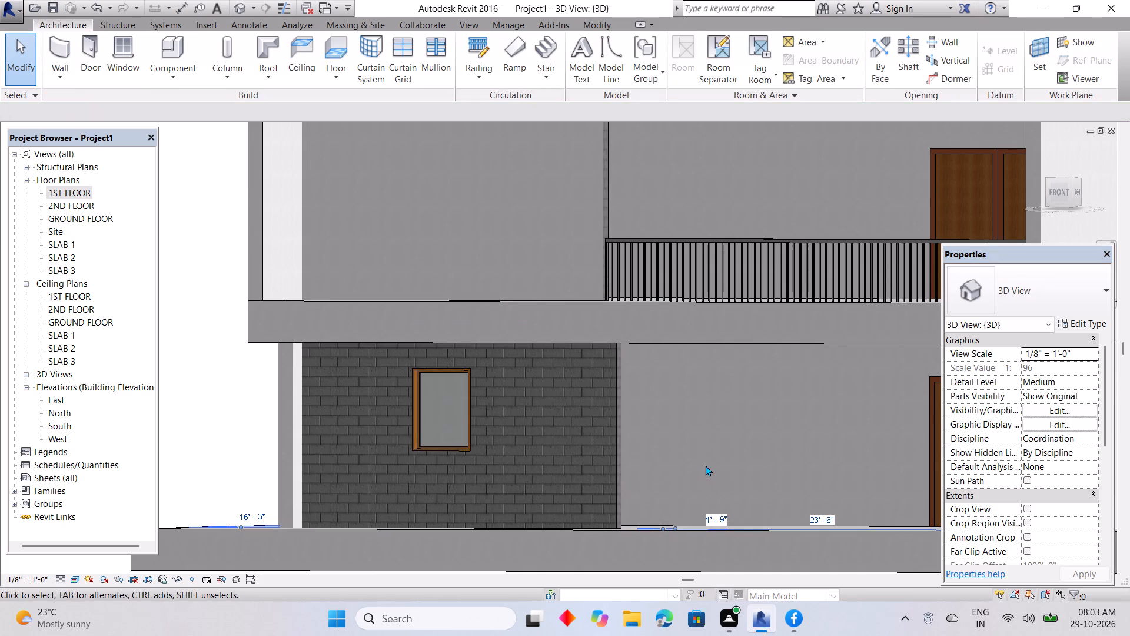
Examine the ground-floor front wall's shingle finish and the whole front facade from several angles, near and far.
middle_click_drag(607, 456, 746, 462, "shift")
scroll(572, 456, "up", 4)
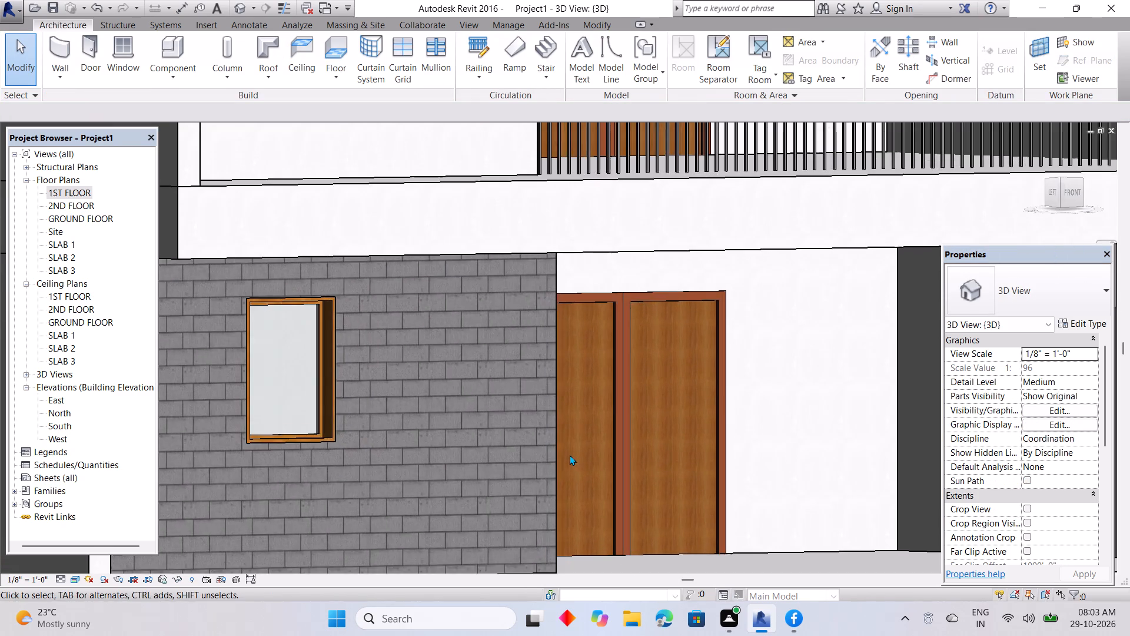
scroll(568, 452, "down", 9)
scroll(603, 417, "down", 1)
middle_click_drag(603, 417, 519, 440)
scroll(541, 425, "down", 5)
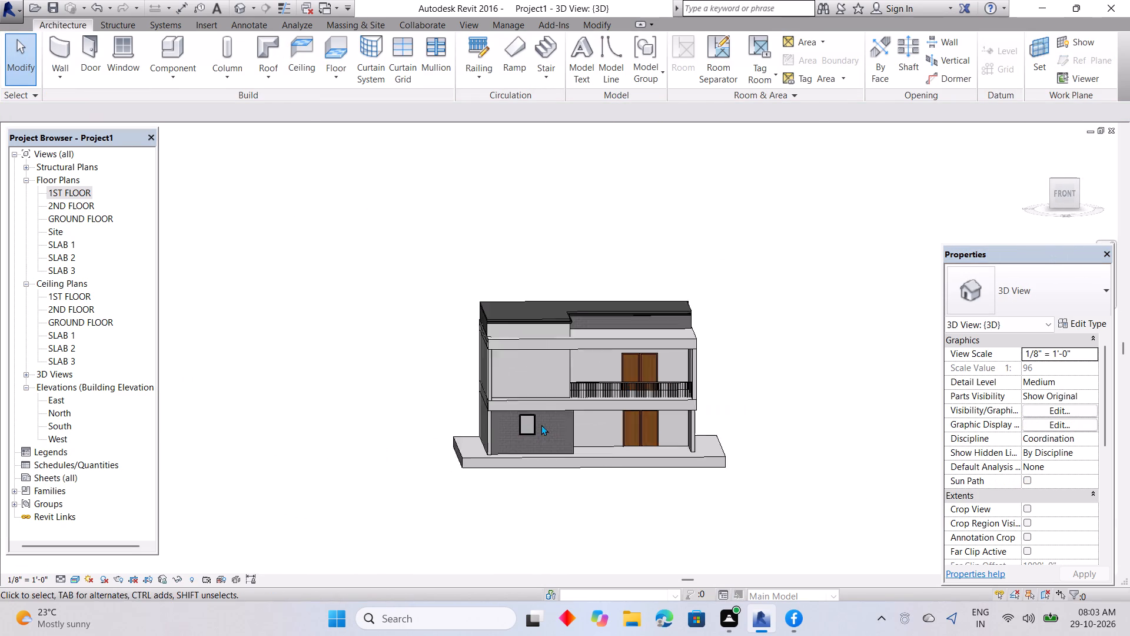
middle_click_drag(584, 430, 581, 342, "shift")
scroll(589, 410, "up", 5)
middle_click_drag(584, 420, 584, 422, "shift")
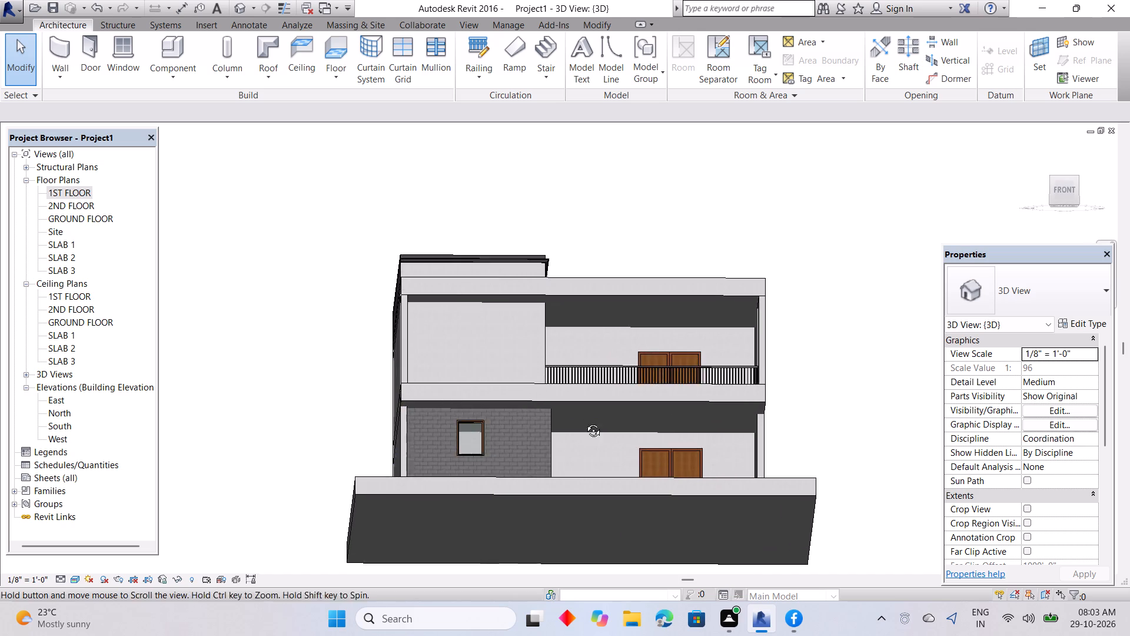
middle_click_drag(584, 422, 560, 510, "shift")
middle_click_drag(571, 477, 598, 488, "shift")
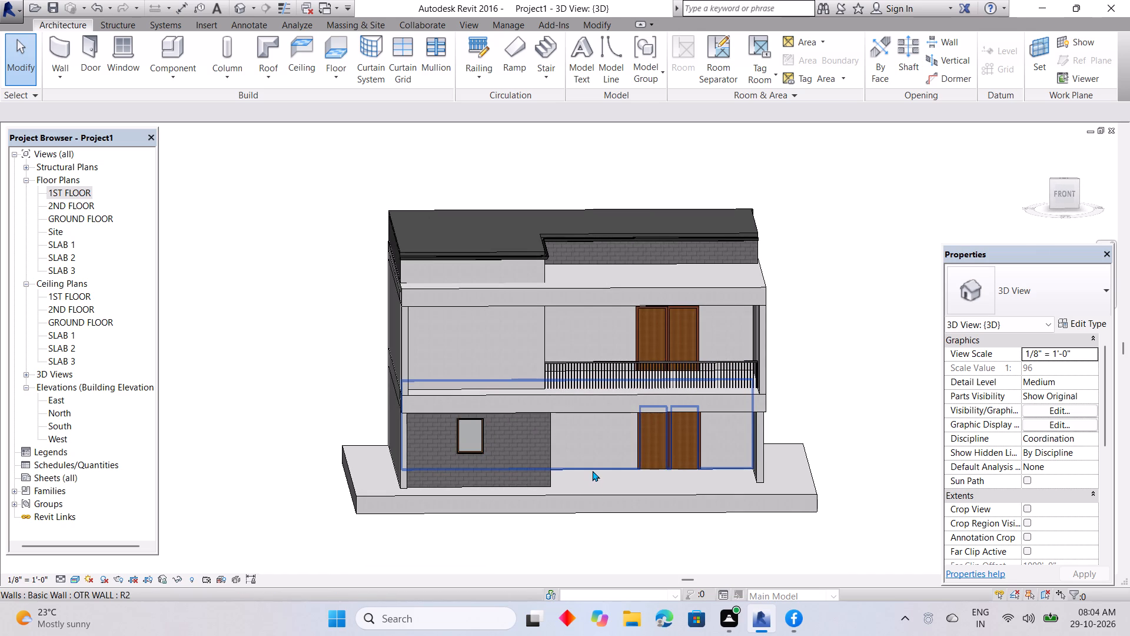
scroll(591, 445, "up", 2)
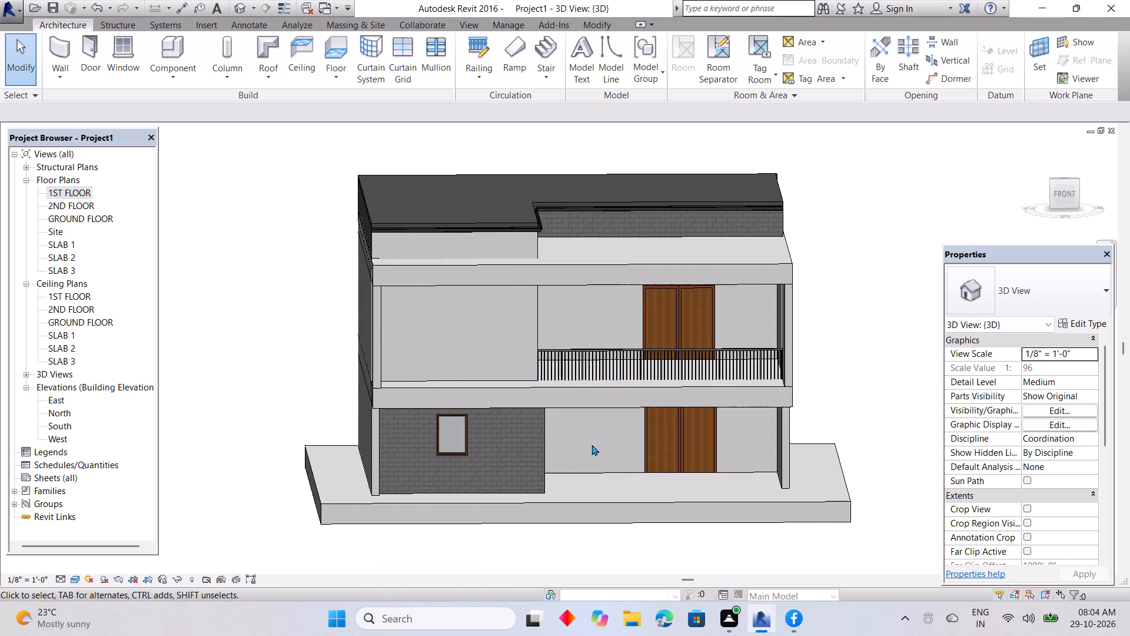
middle_click_drag(592, 443, 600, 377, "shift")
scroll(597, 409, "up", 2)
middle_click_drag(542, 431, 476, 447, "shift")
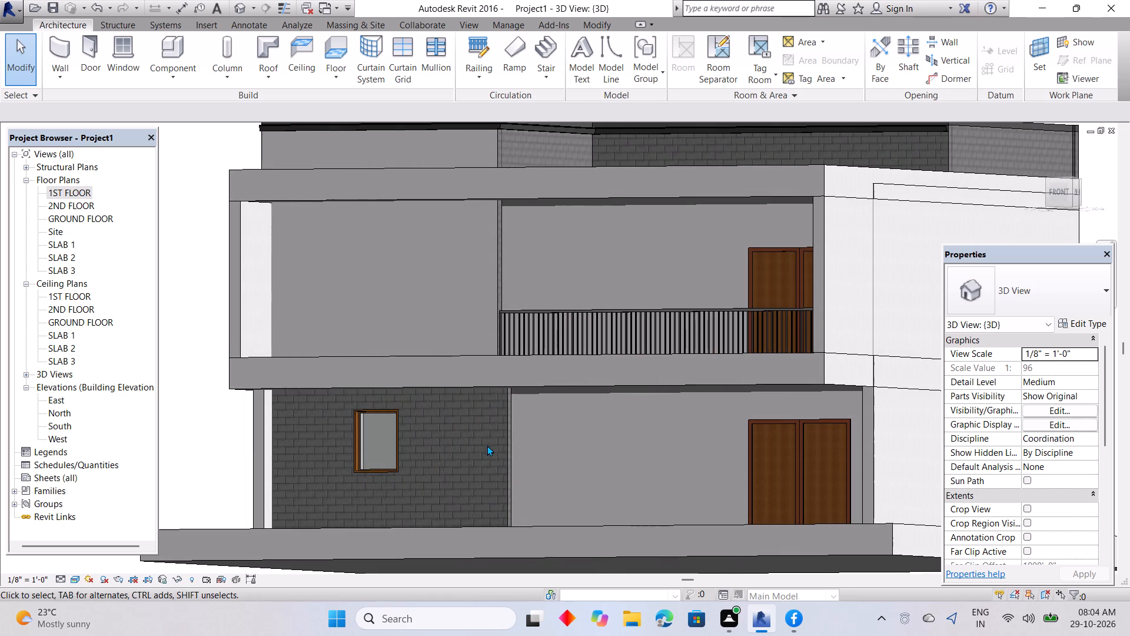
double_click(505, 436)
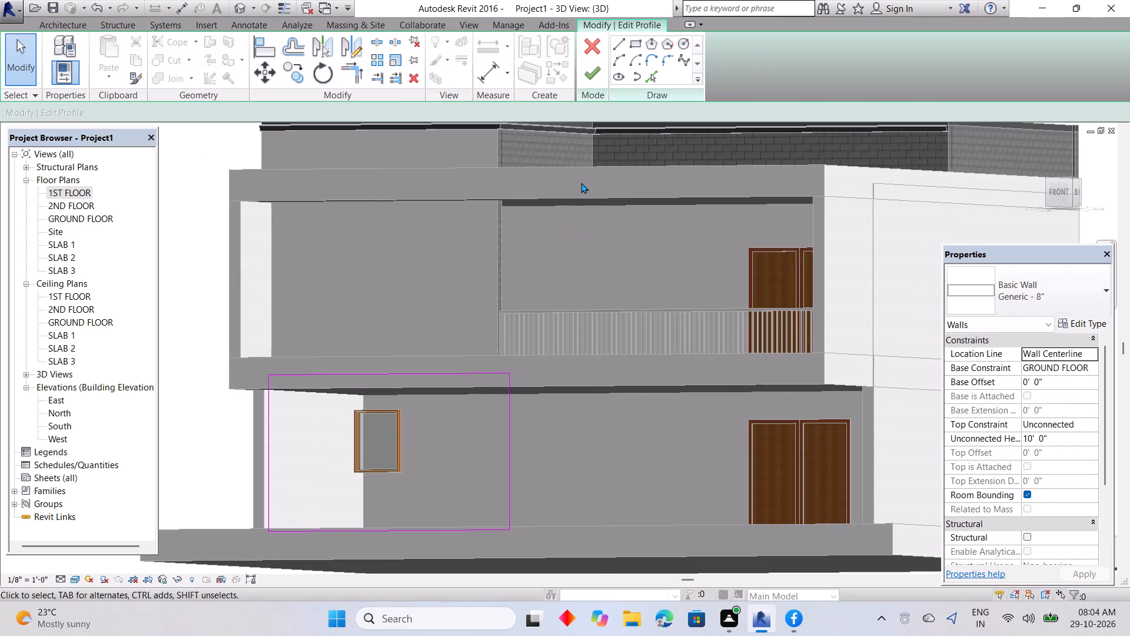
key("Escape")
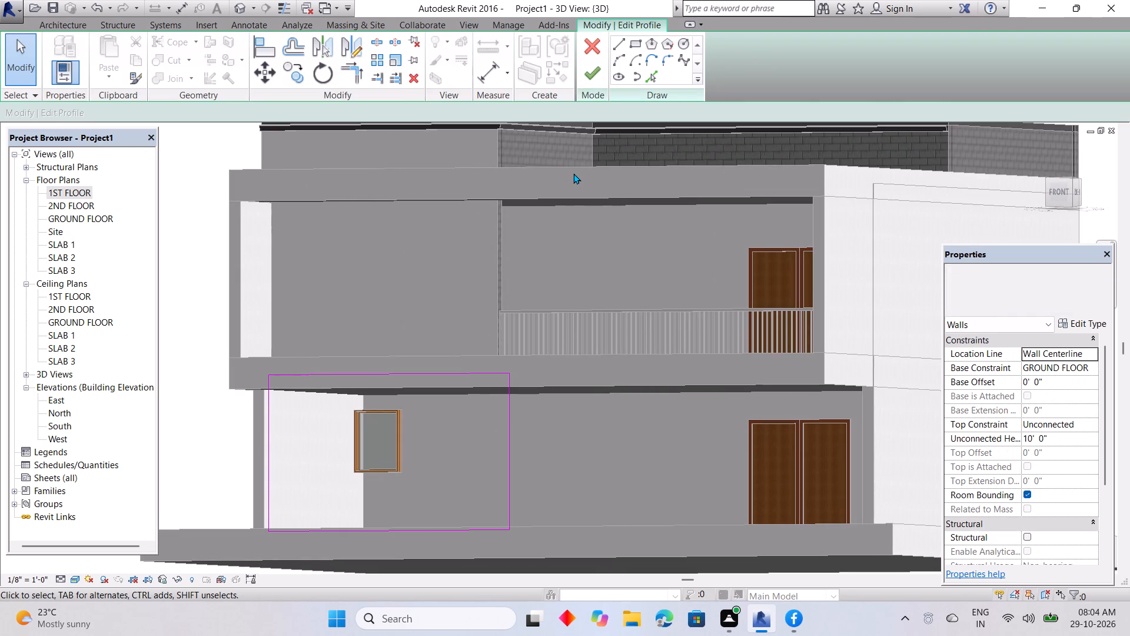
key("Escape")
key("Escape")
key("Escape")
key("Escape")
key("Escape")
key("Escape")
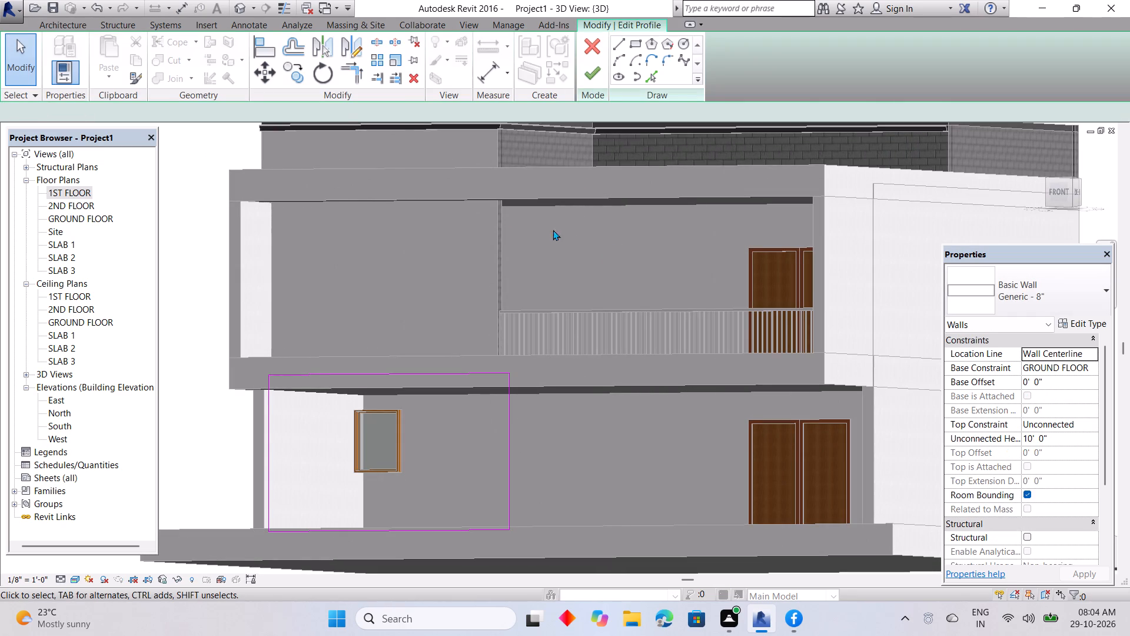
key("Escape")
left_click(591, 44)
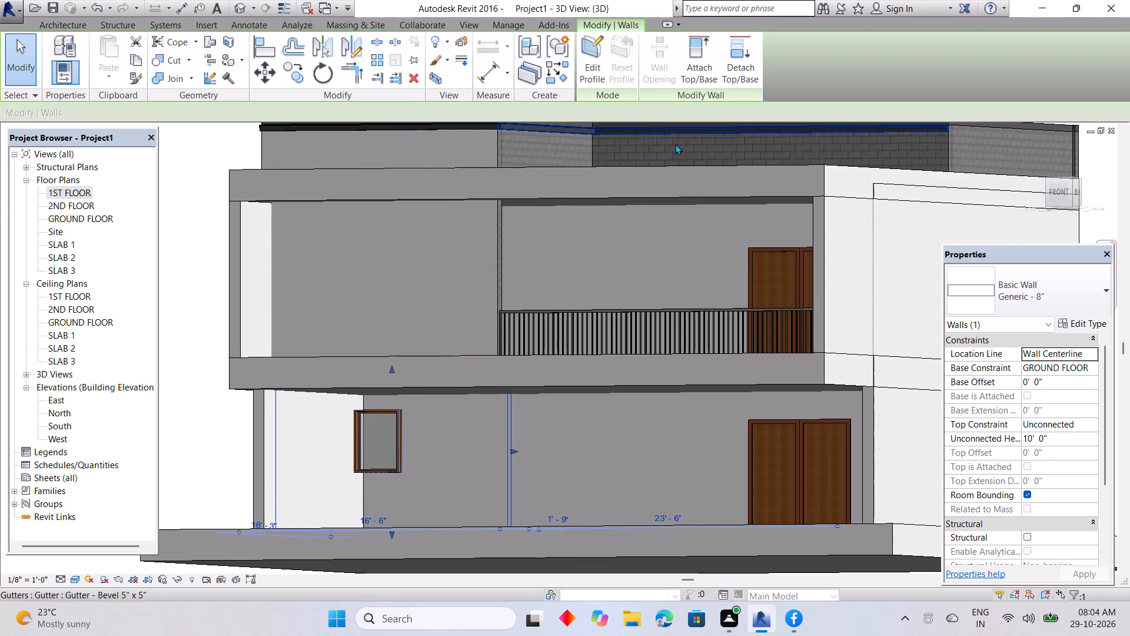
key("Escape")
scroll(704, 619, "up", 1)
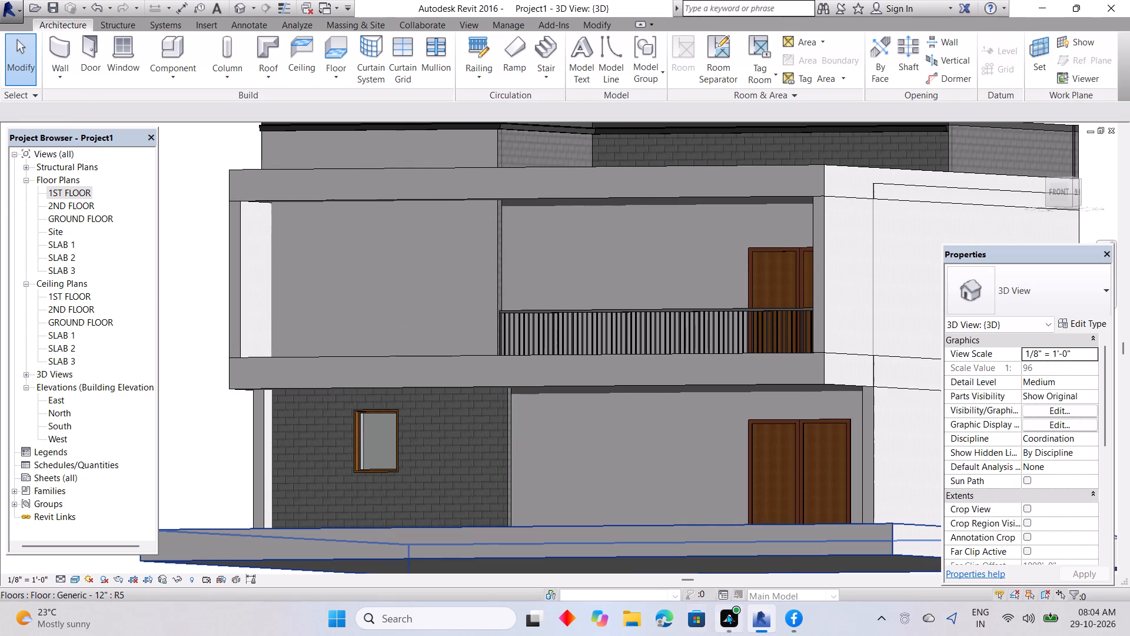
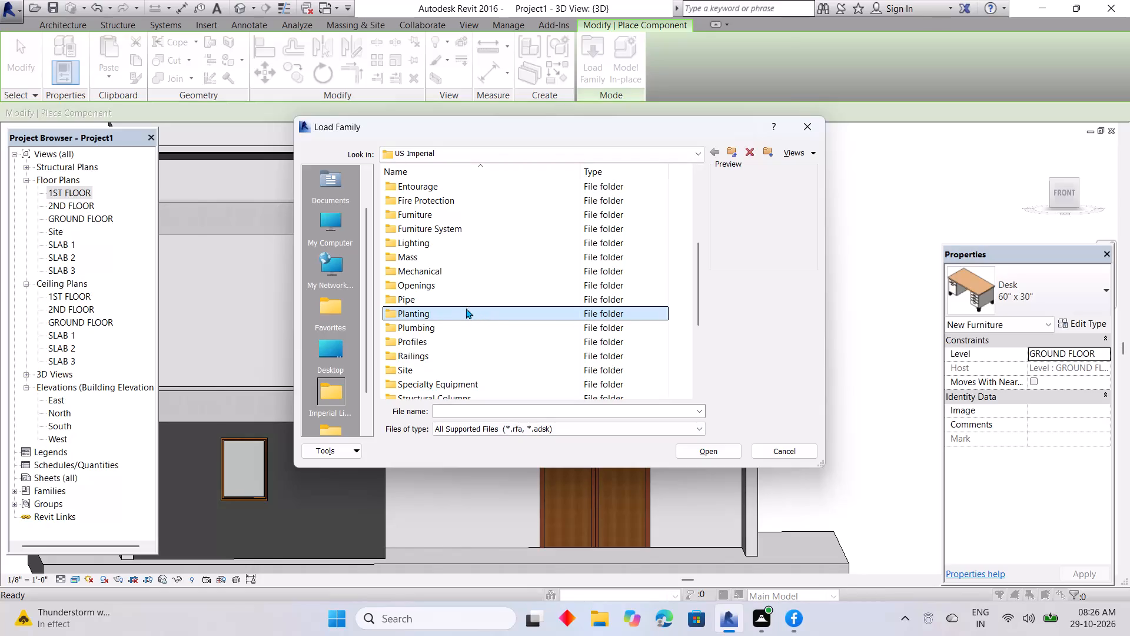
Load the RPC Plant - Tropical family from the US Imperial library's Planting folder.
left_click(718, 453)
left_click(707, 450)
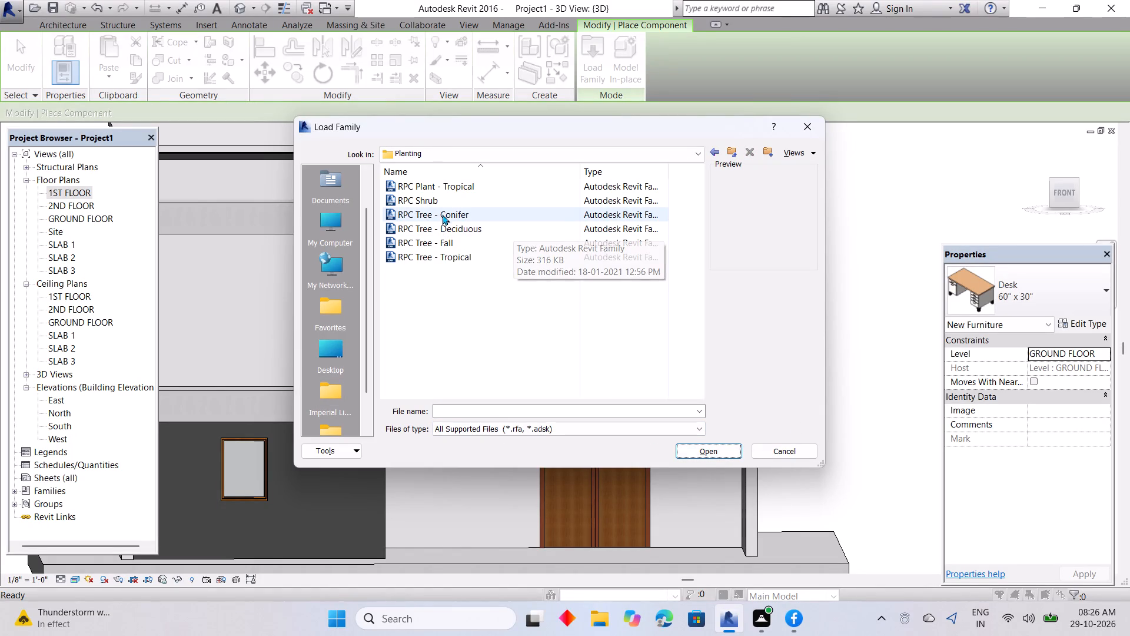
left_click(443, 176)
left_click(443, 190)
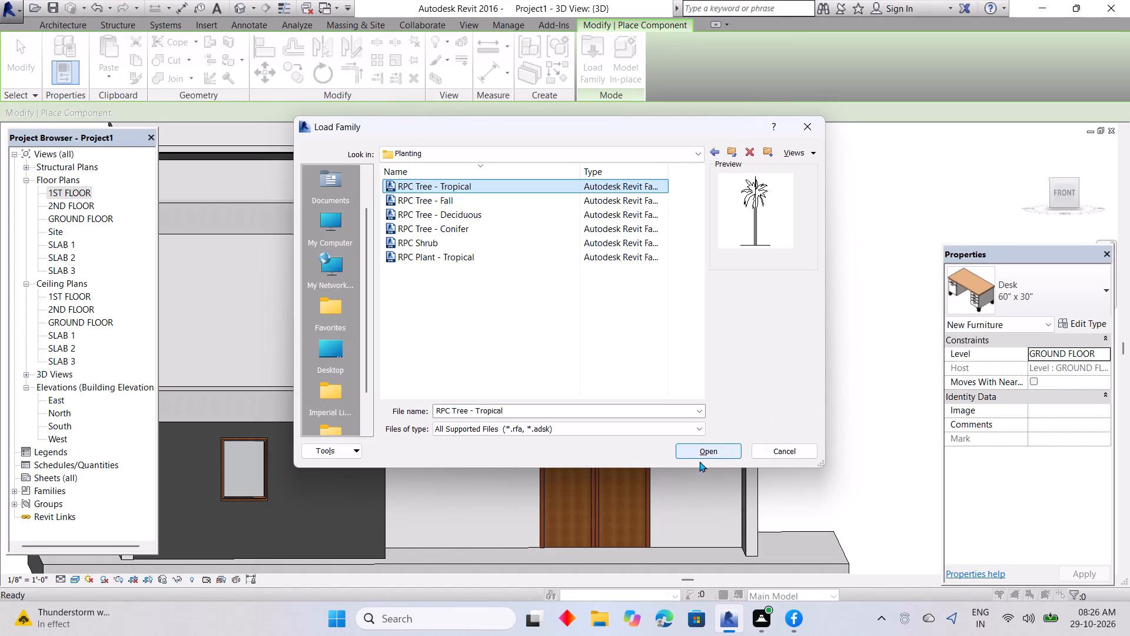
left_click(472, 260)
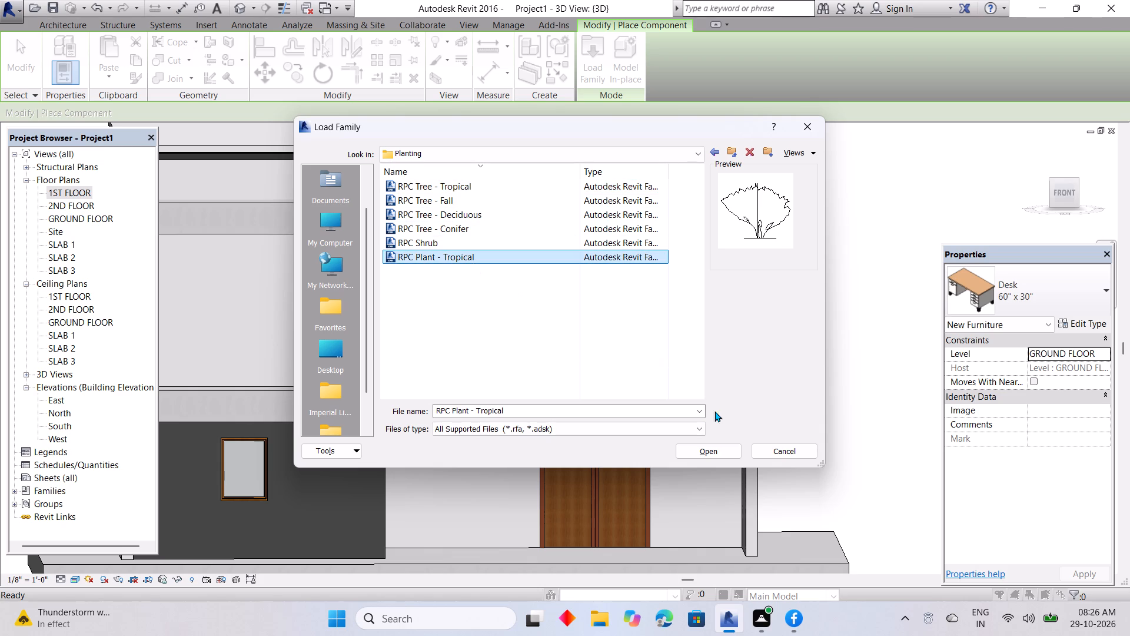
left_click(708, 449)
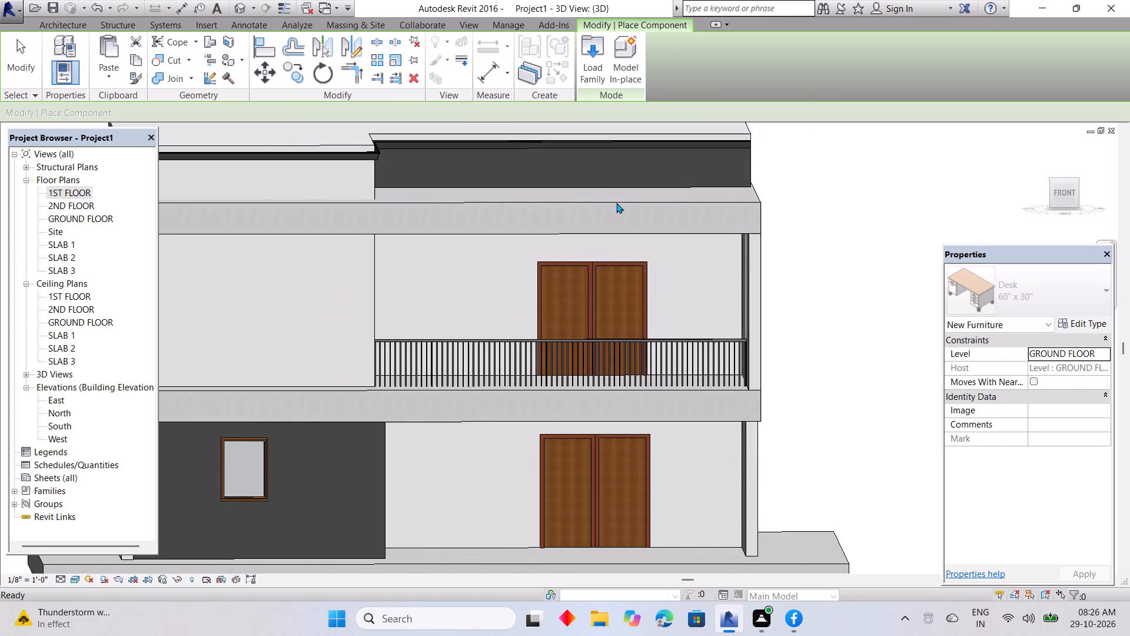
Place two RPC Plant - Tropical Agave - 1.5' plants side by side on the top slab, before the dark upper wall above the balcony.
scroll(624, 211, "up", 5)
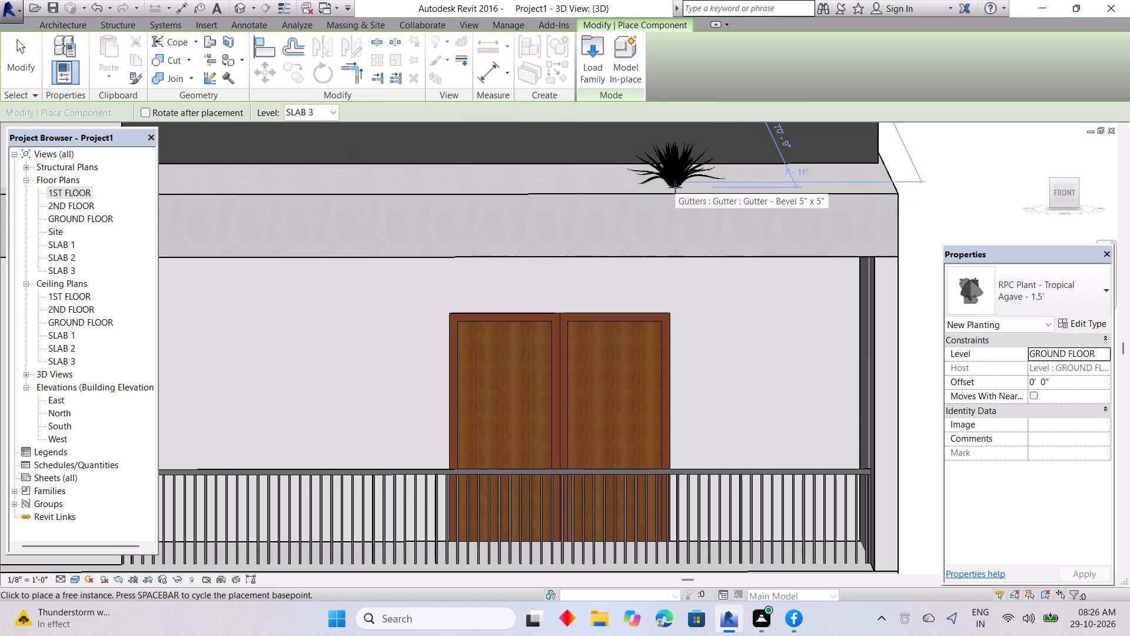
left_click(732, 189)
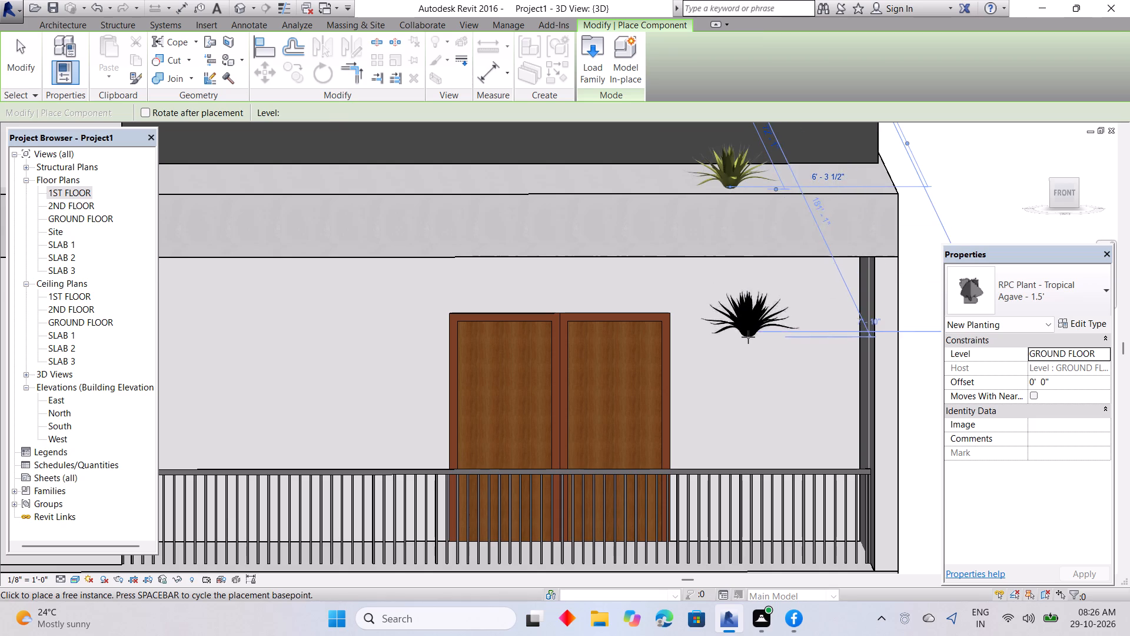
scroll(748, 337, "down", 3)
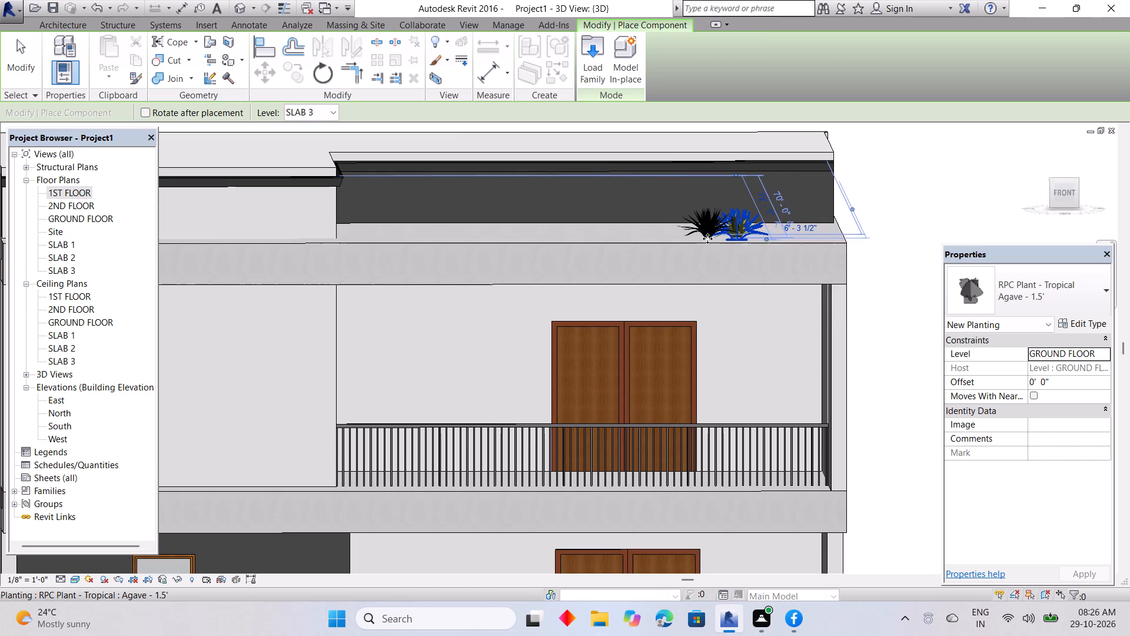
left_click(702, 240)
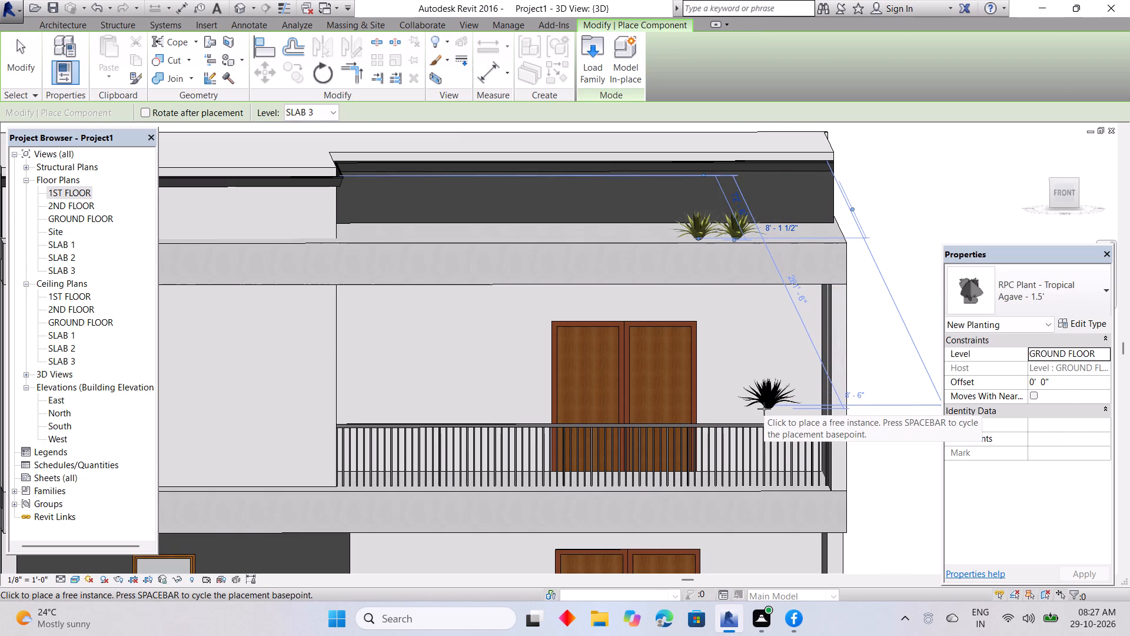
Place one Agave - 1.5' plant at the base of the dark ground-floor front wall, below the window.
scroll(763, 419, "down", 2)
middle_click_drag(761, 436, 761, 432)
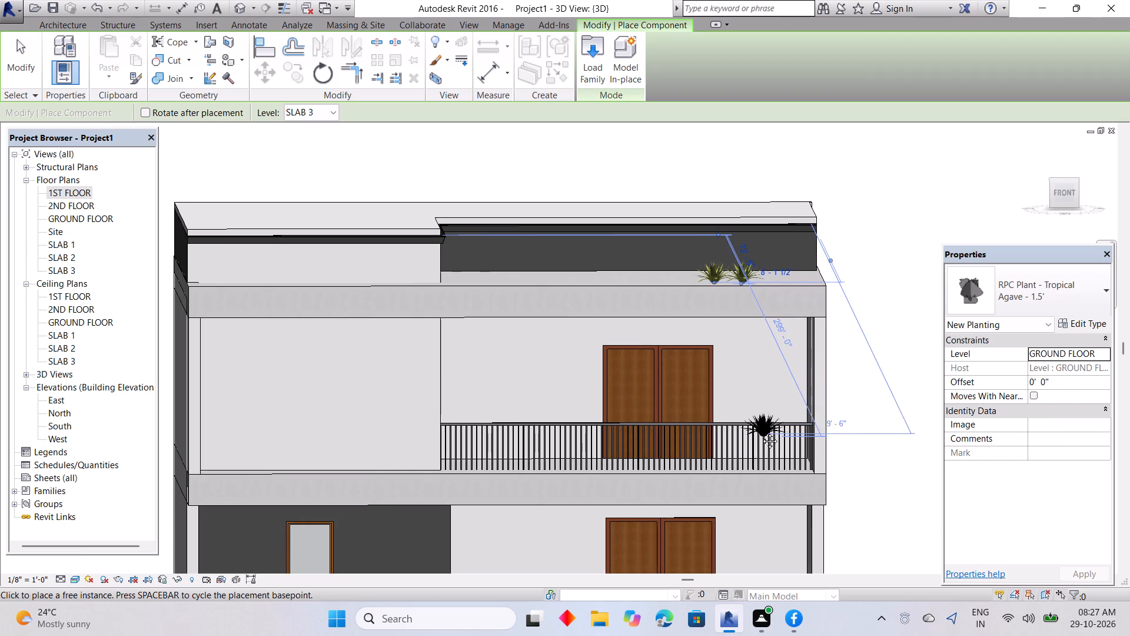
middle_click_drag(761, 432, 733, 324)
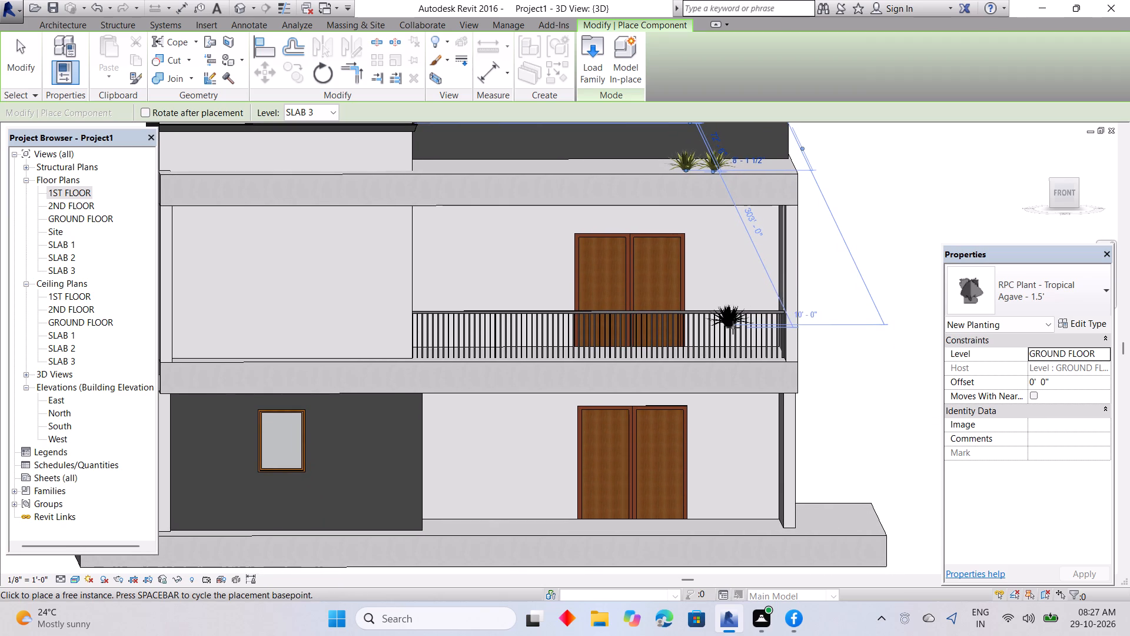
scroll(689, 442, "down", 3)
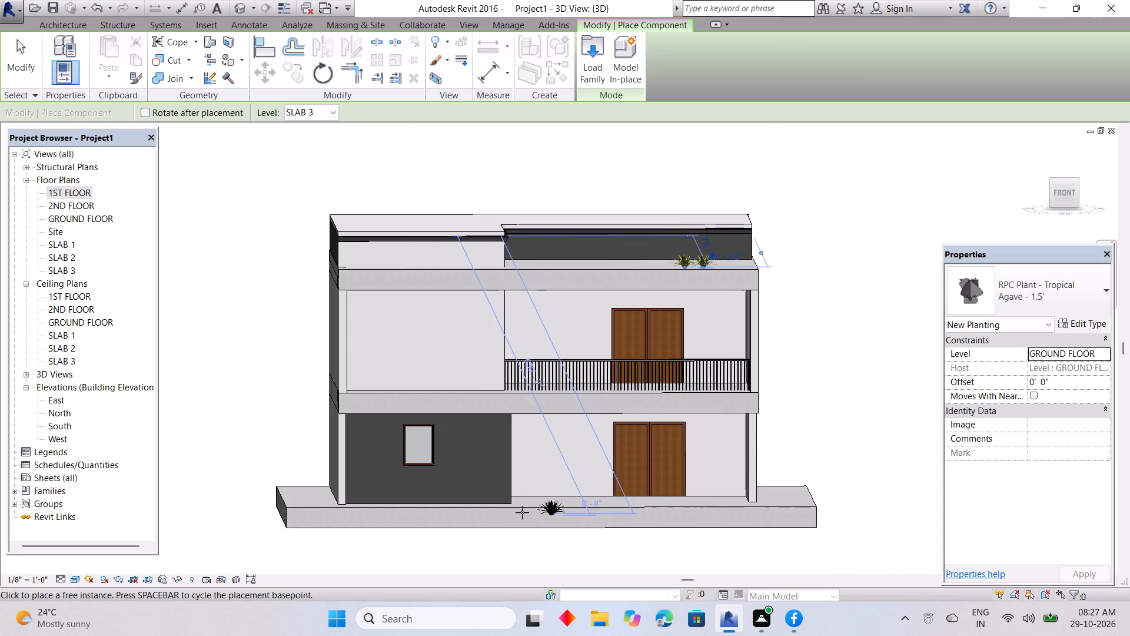
scroll(512, 508, "up", 4)
middle_click_drag(517, 503, 522, 468)
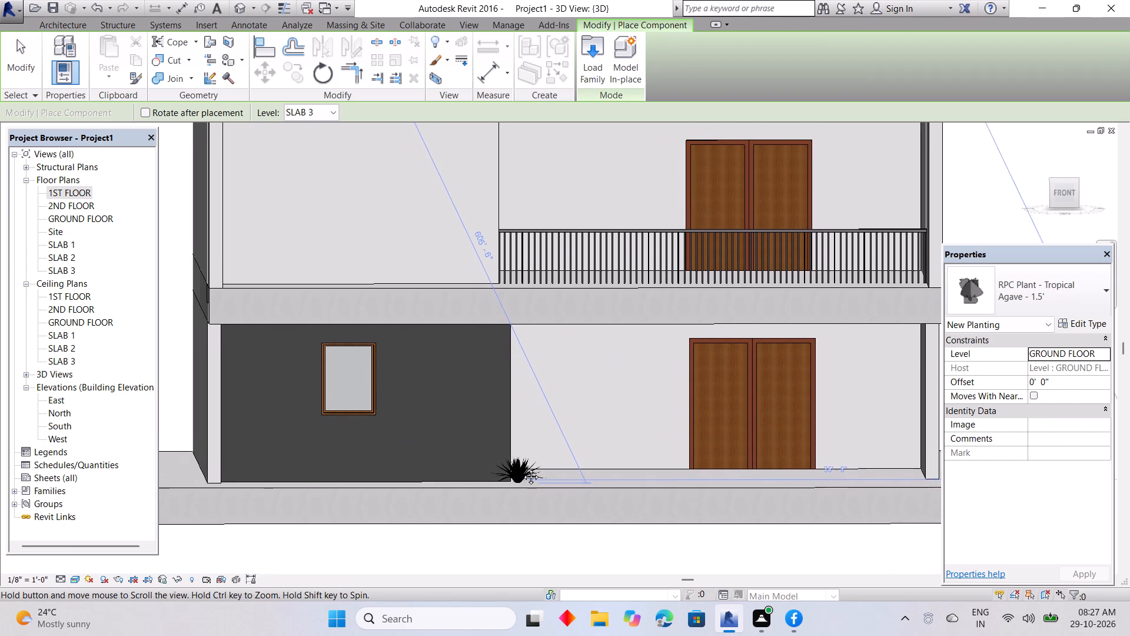
middle_click_drag(522, 468, 541, 430)
scroll(483, 438, "up", 6)
middle_click_drag(462, 435, 579, 472)
middle_click_drag(395, 463, 531, 480)
scroll(531, 483, "down", 3)
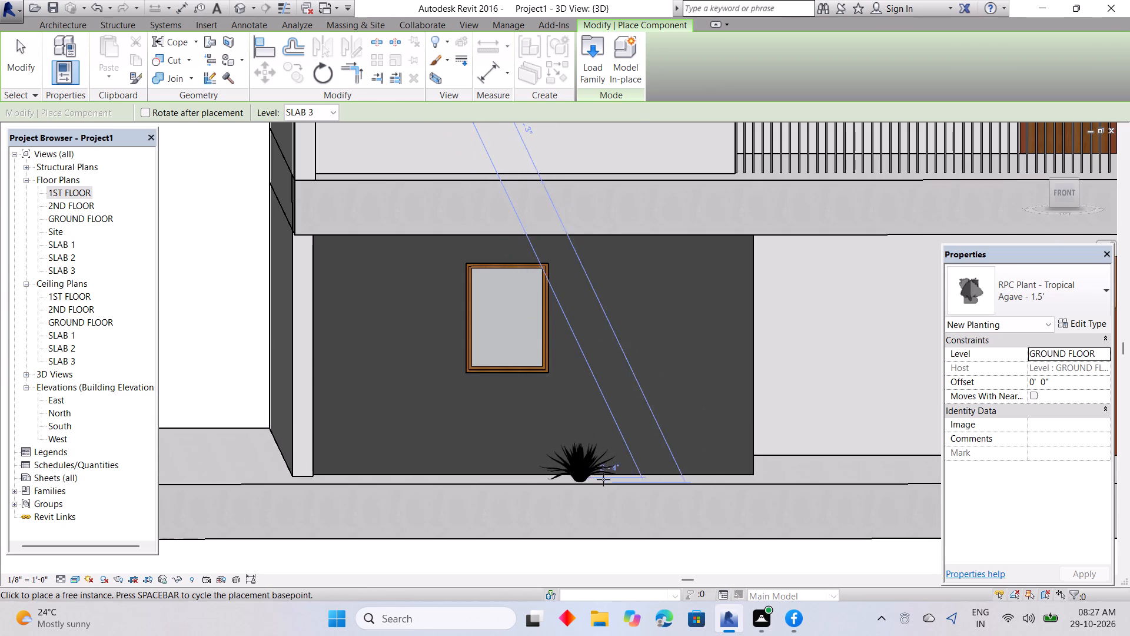
left_click(523, 481)
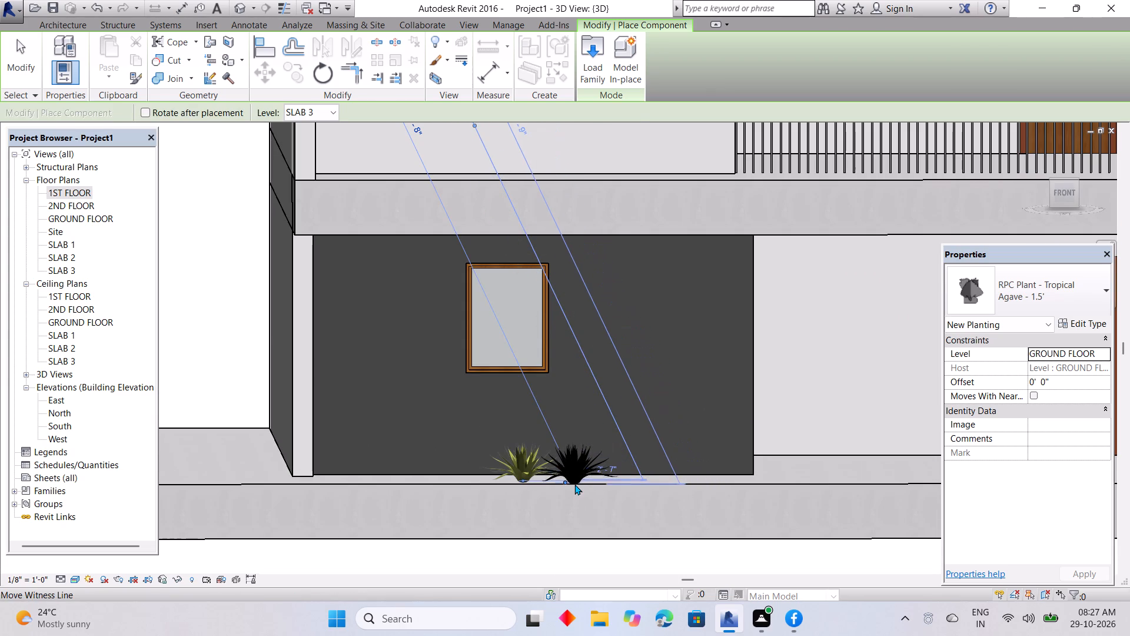
Add three more Agave - 1.5' plants along the dark ground-floor front wall, forming an evenly spaced row of four.
left_click(586, 482)
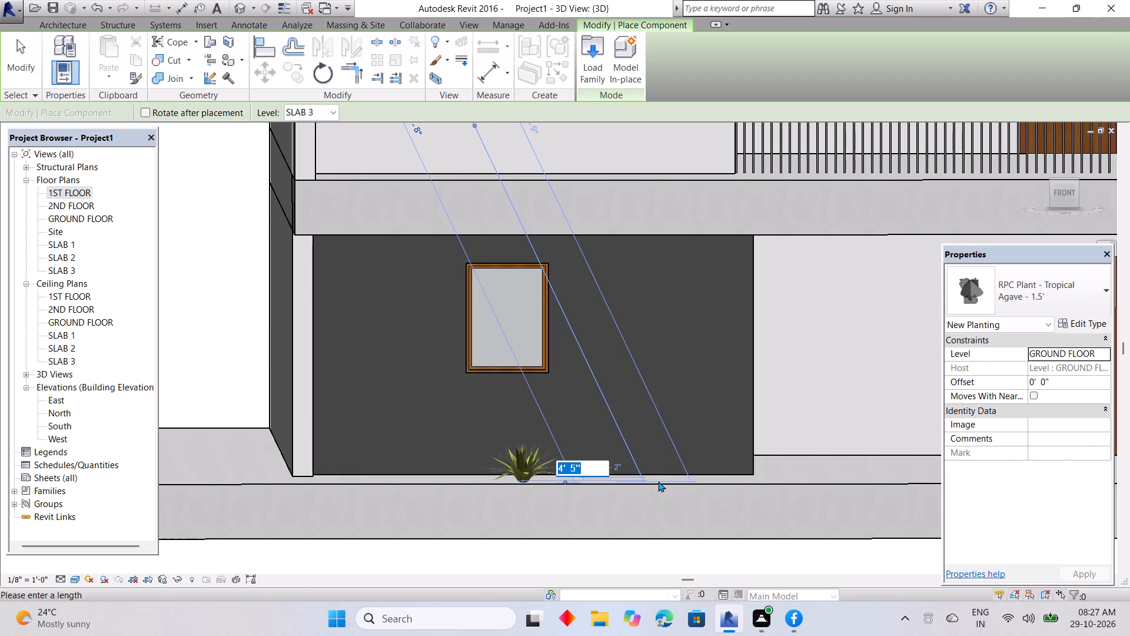
key("Escape")
left_click(593, 476)
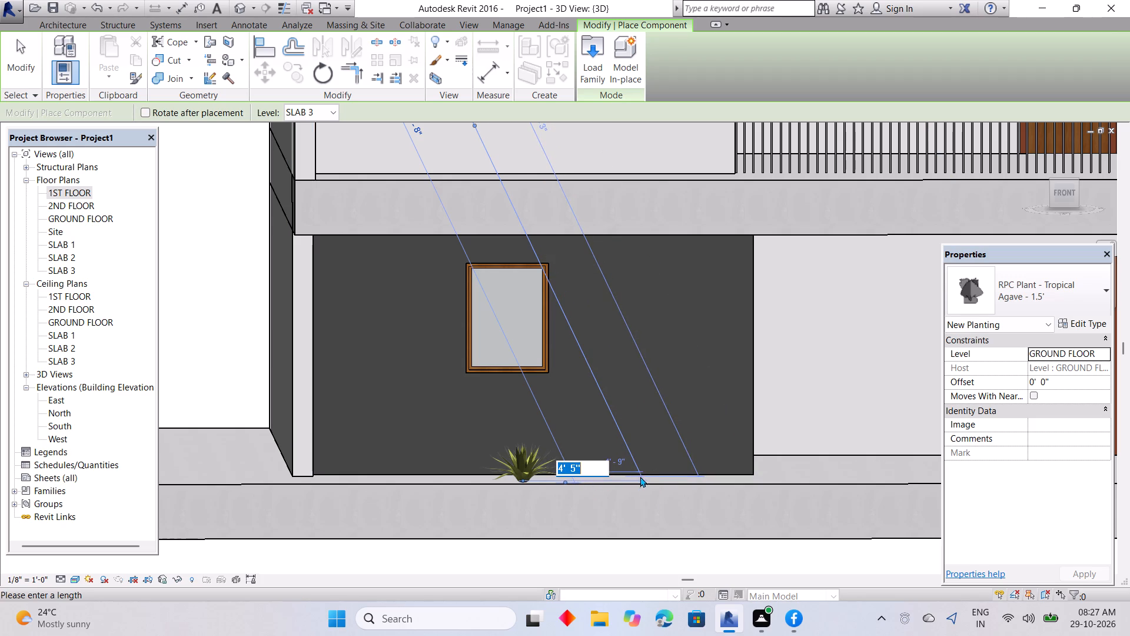
key("Escape")
scroll(574, 488, "up", 8)
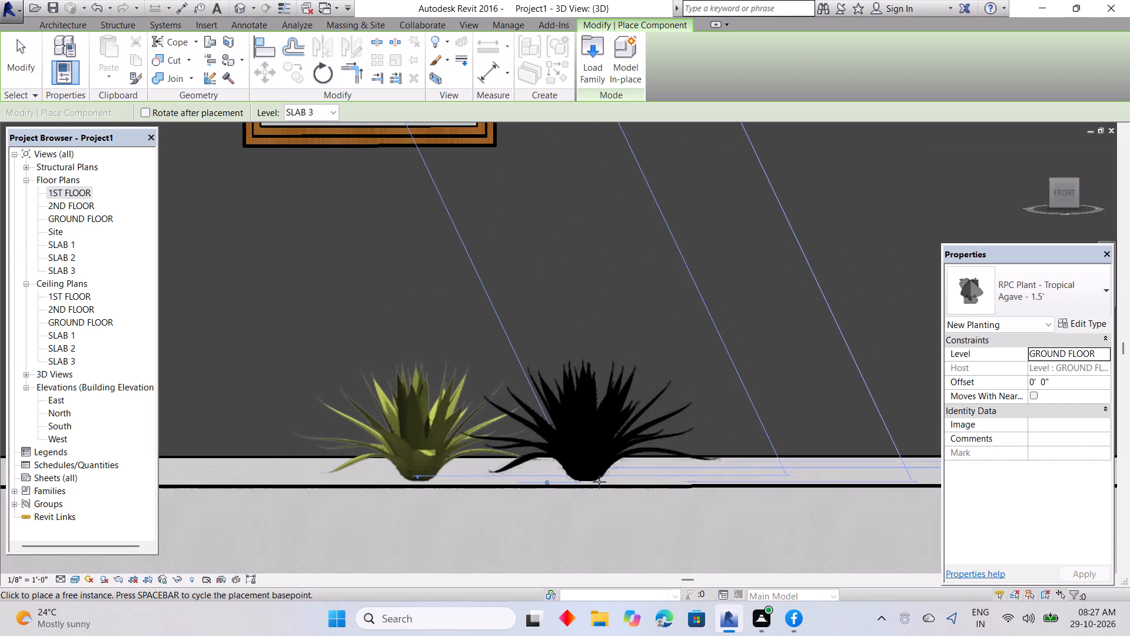
left_click(627, 479)
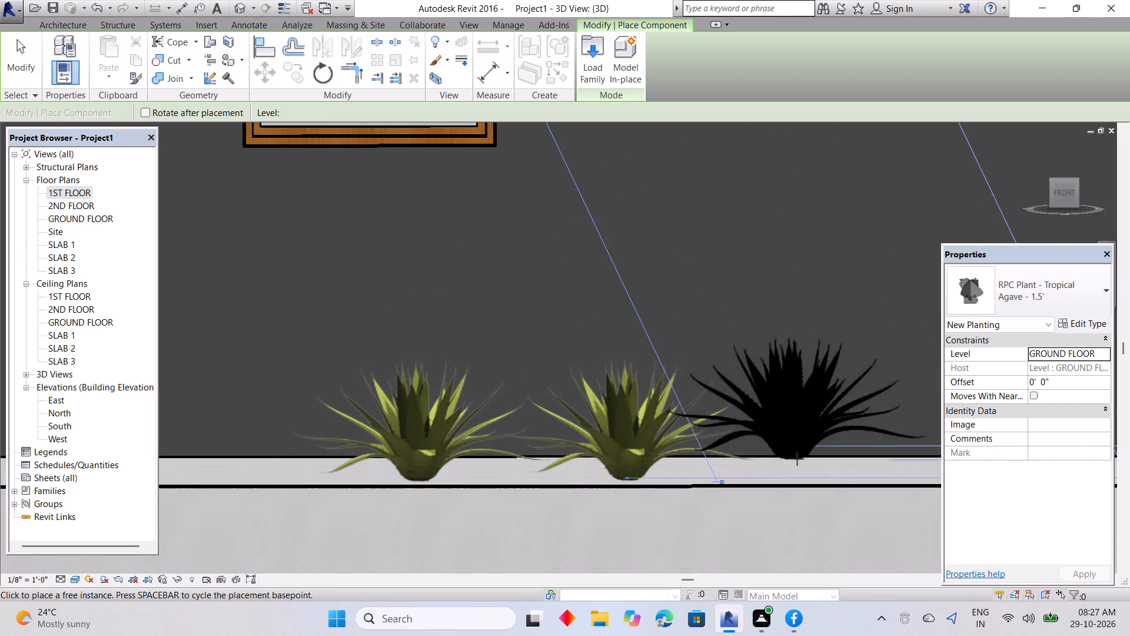
middle_click_drag(797, 458, 655, 478)
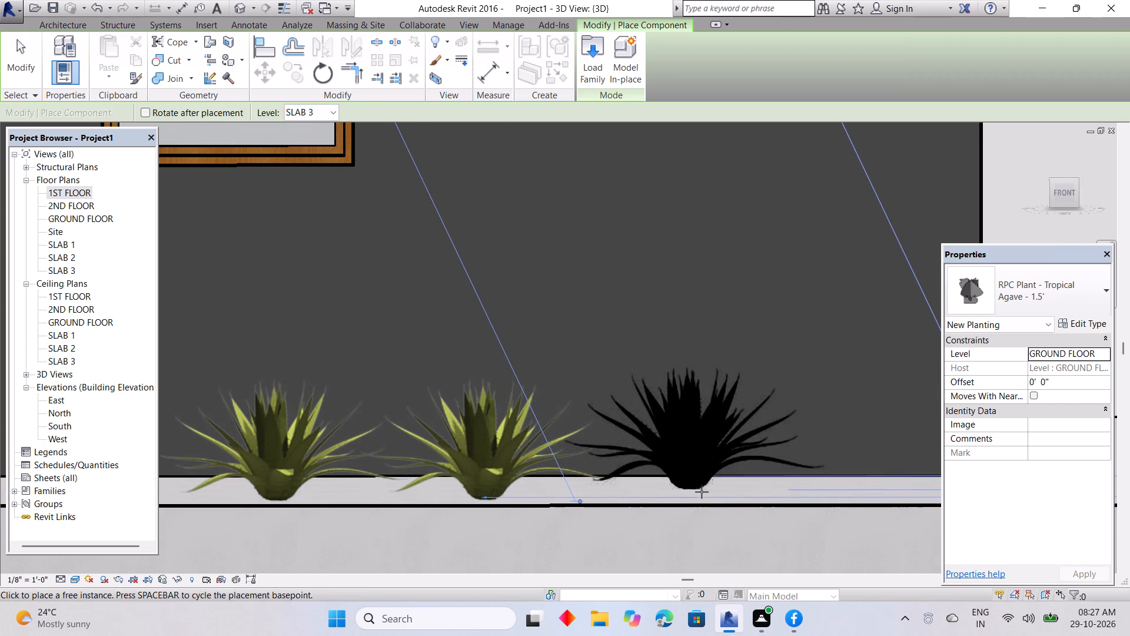
left_click(710, 493)
scroll(484, 489, "down", 4)
middle_click_drag(474, 486, 476, 486)
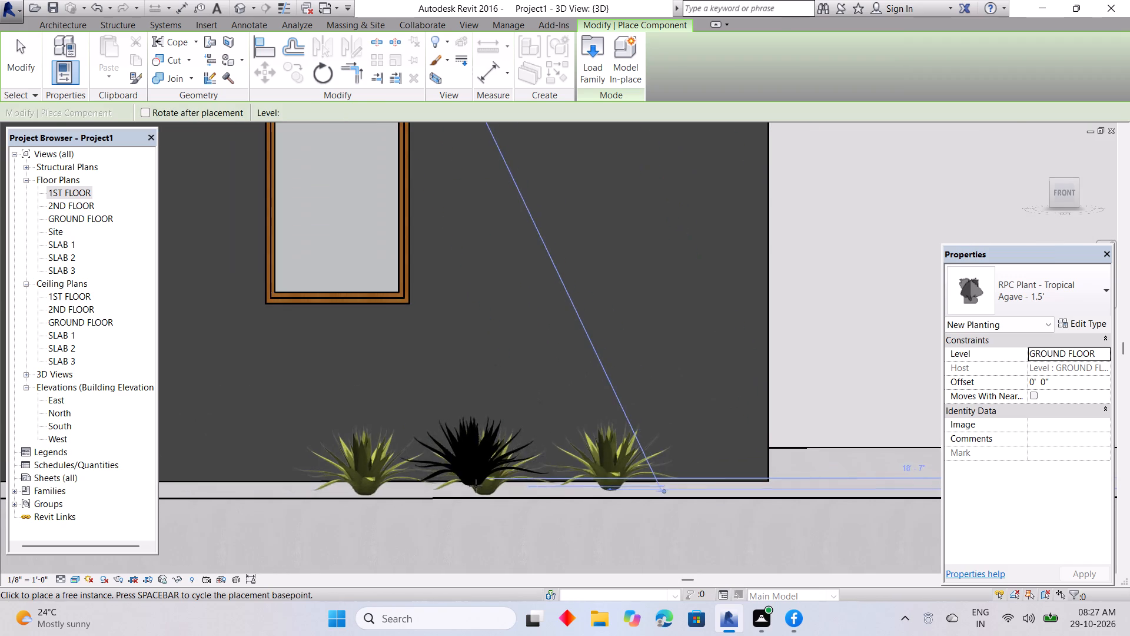
middle_click_drag(476, 486, 724, 491)
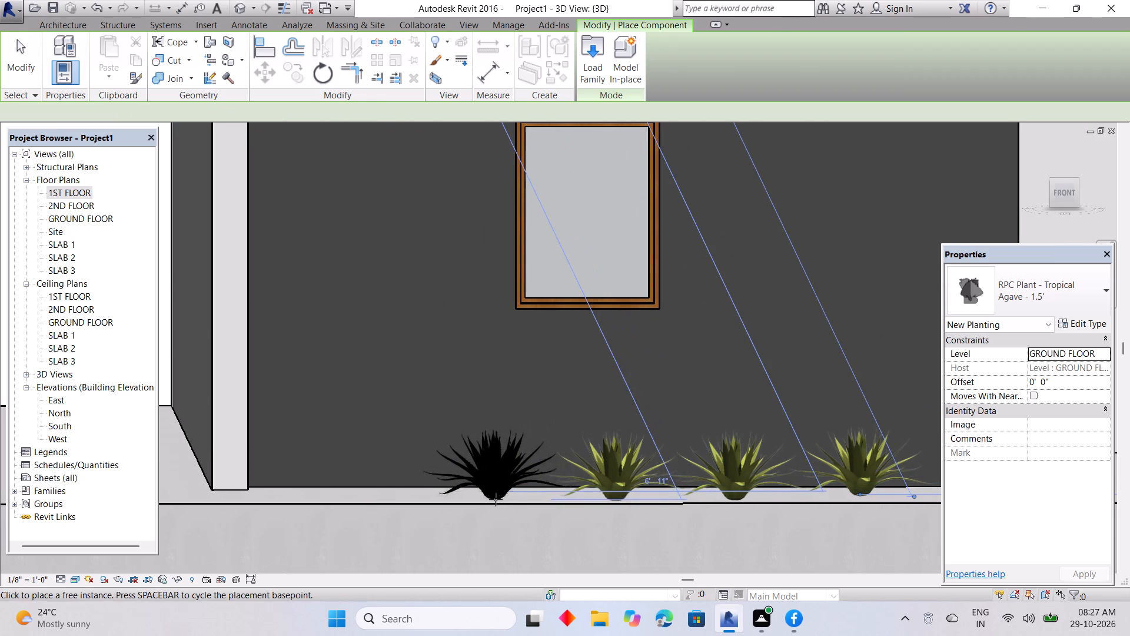
left_click(494, 501)
Place two Agave - 1.5' plants on the base slab just outside the building corner at the dark wall's end.
scroll(649, 471, "down", 8)
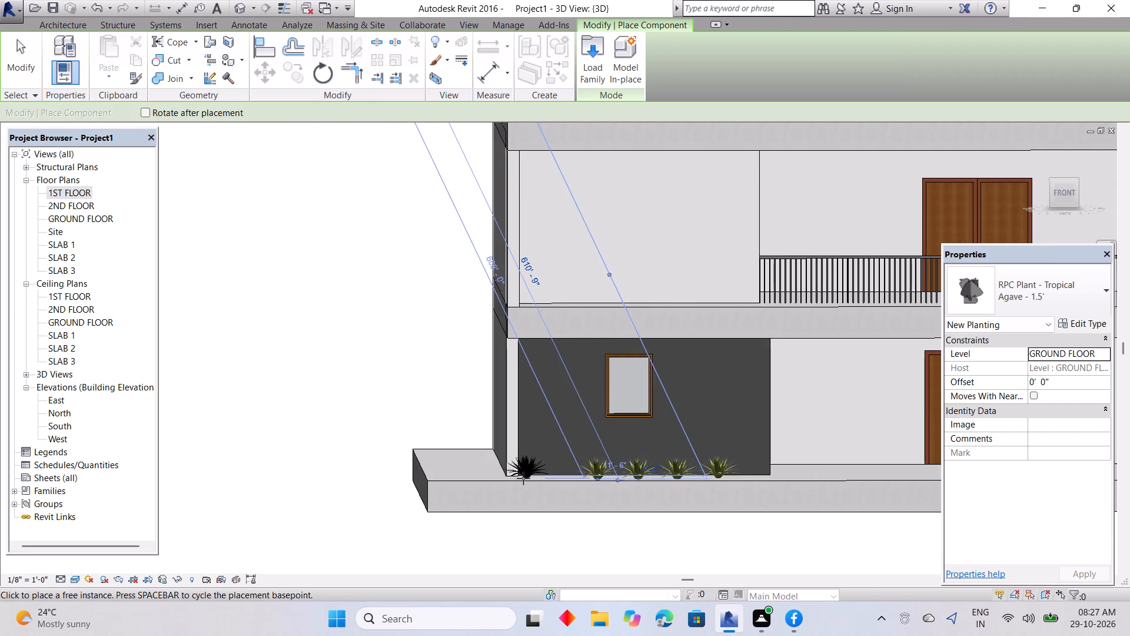
scroll(501, 476, "up", 6)
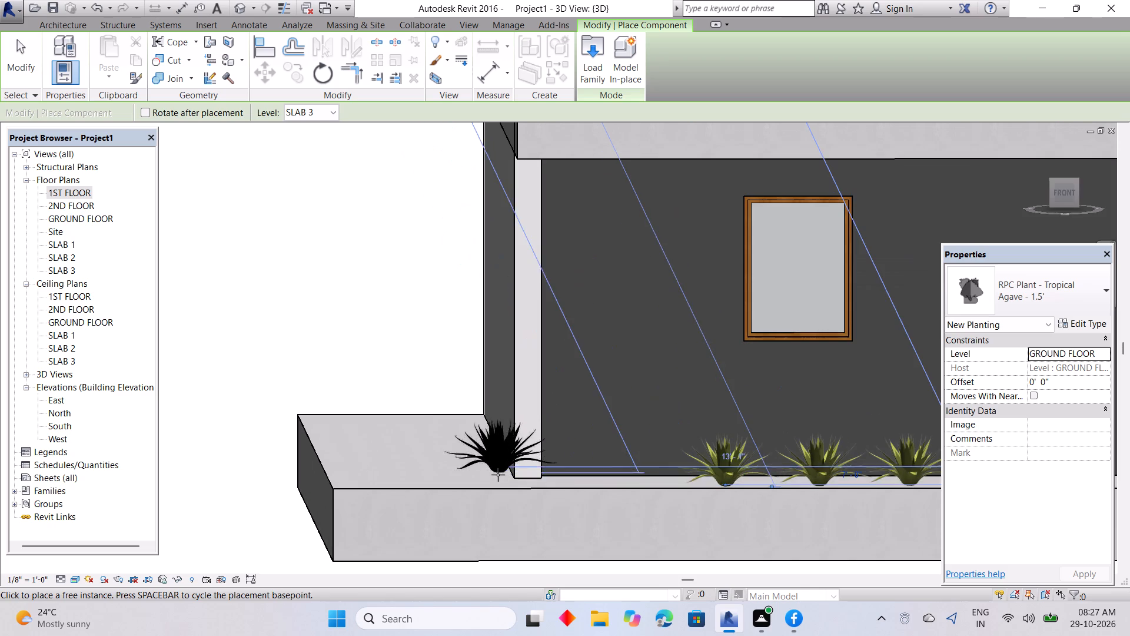
left_click(494, 478)
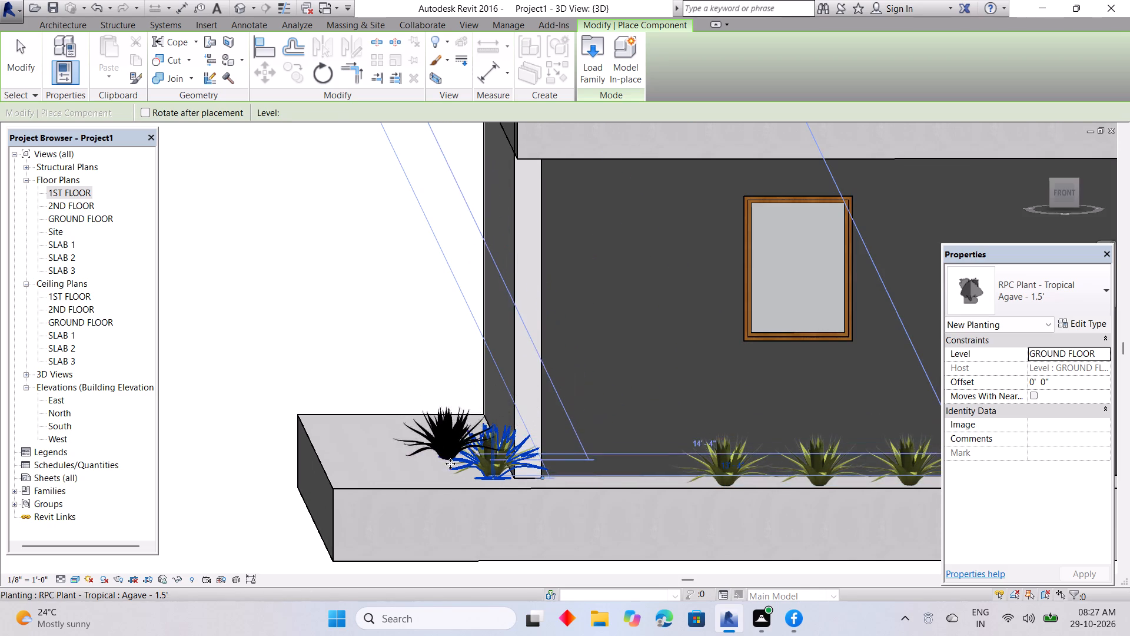
left_click(444, 481)
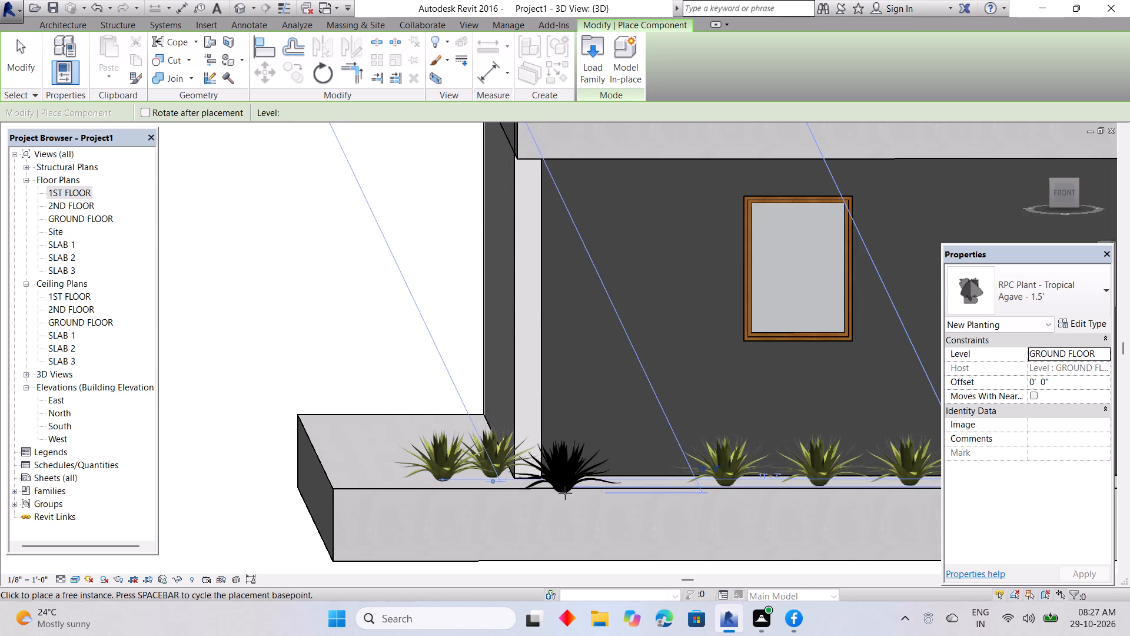
Place a cluster of three Agave - 1.5' plants on the base slab just outside the building corner at the door-side end.
scroll(566, 493, "down", 4)
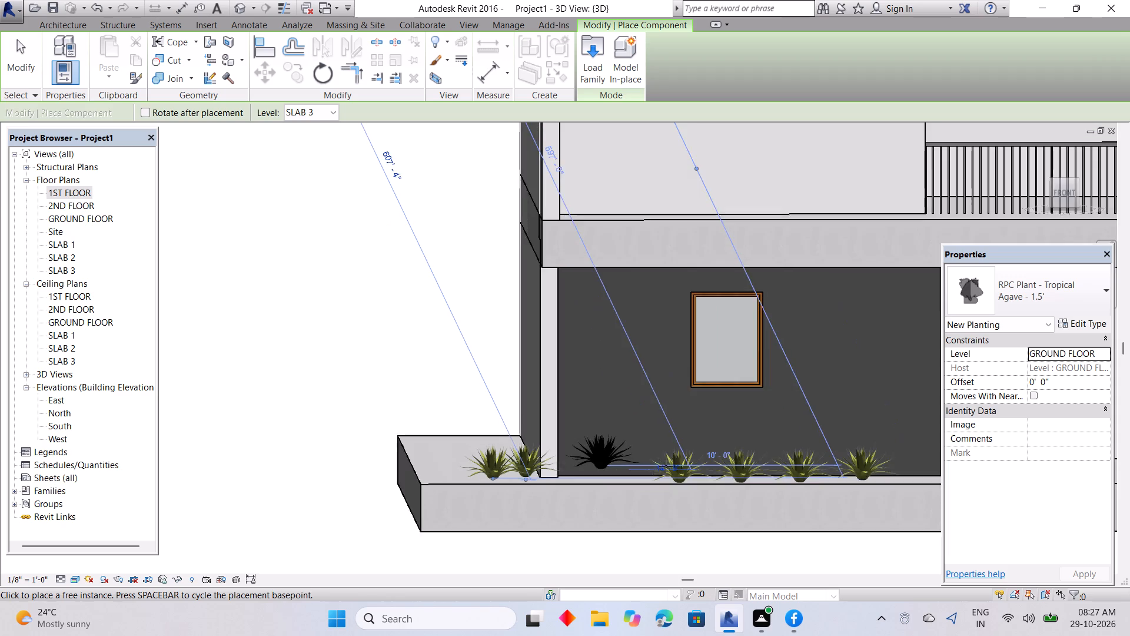
middle_click_drag(666, 466, 290, 468)
scroll(696, 475, "down", 6)
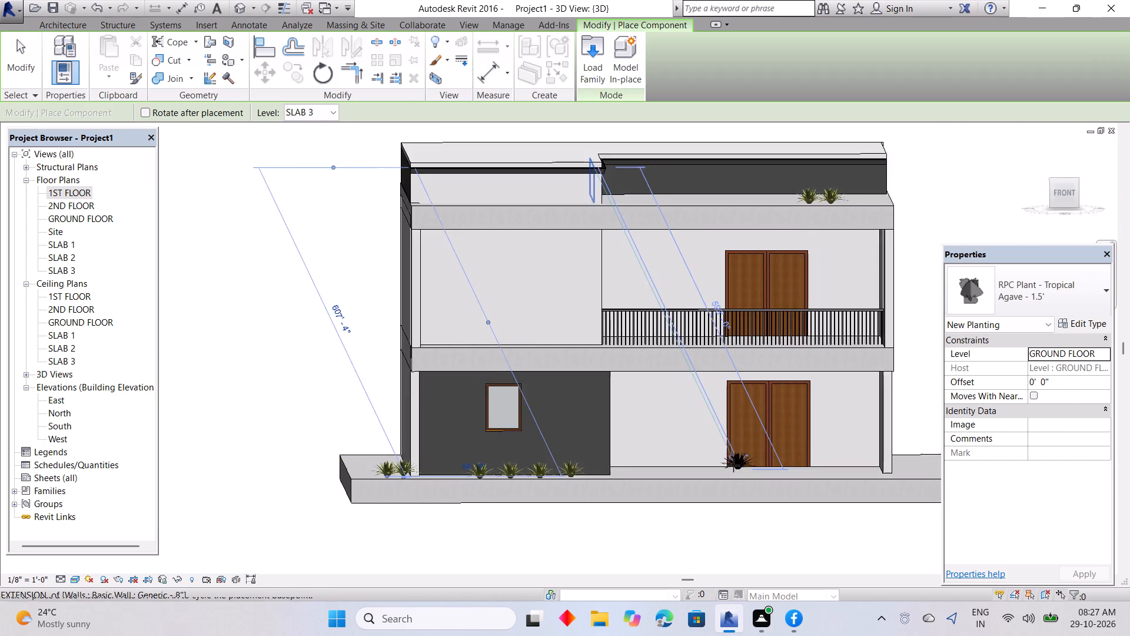
middle_click_drag(732, 465, 548, 503)
scroll(704, 494, "up", 5)
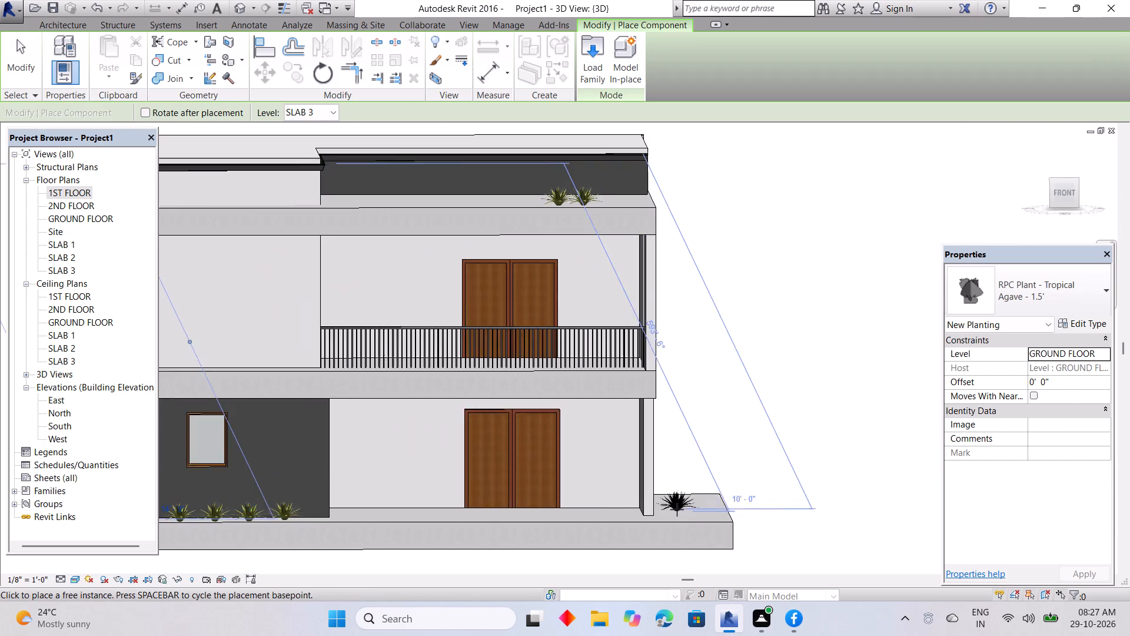
scroll(677, 509, "up", 4)
left_click(650, 527)
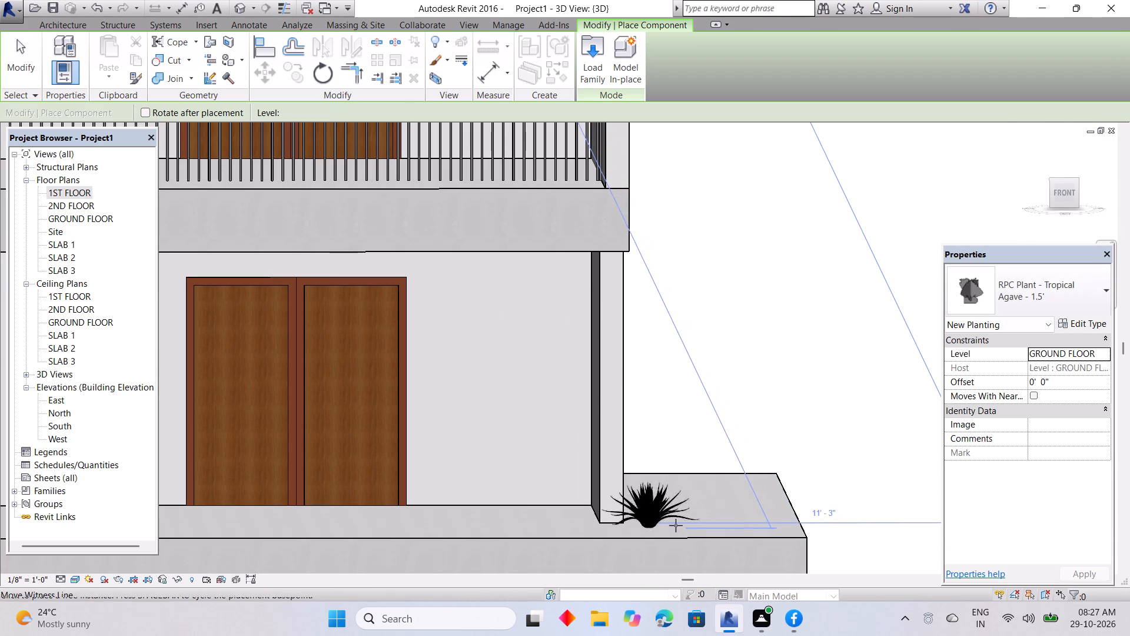
left_click(698, 528)
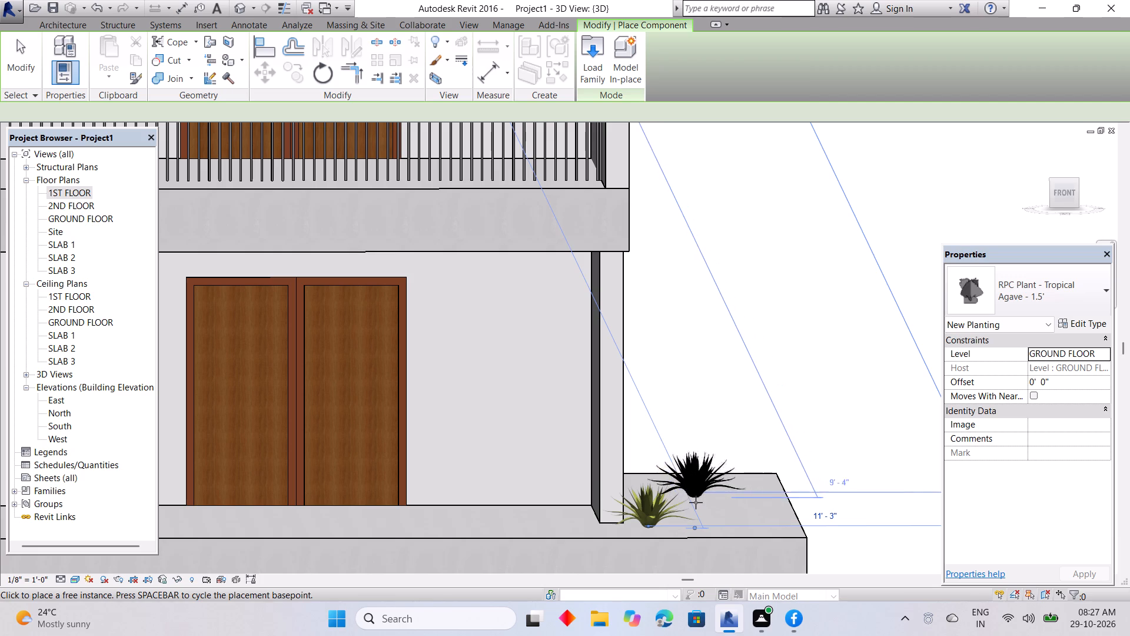
scroll(707, 522, "up", 6)
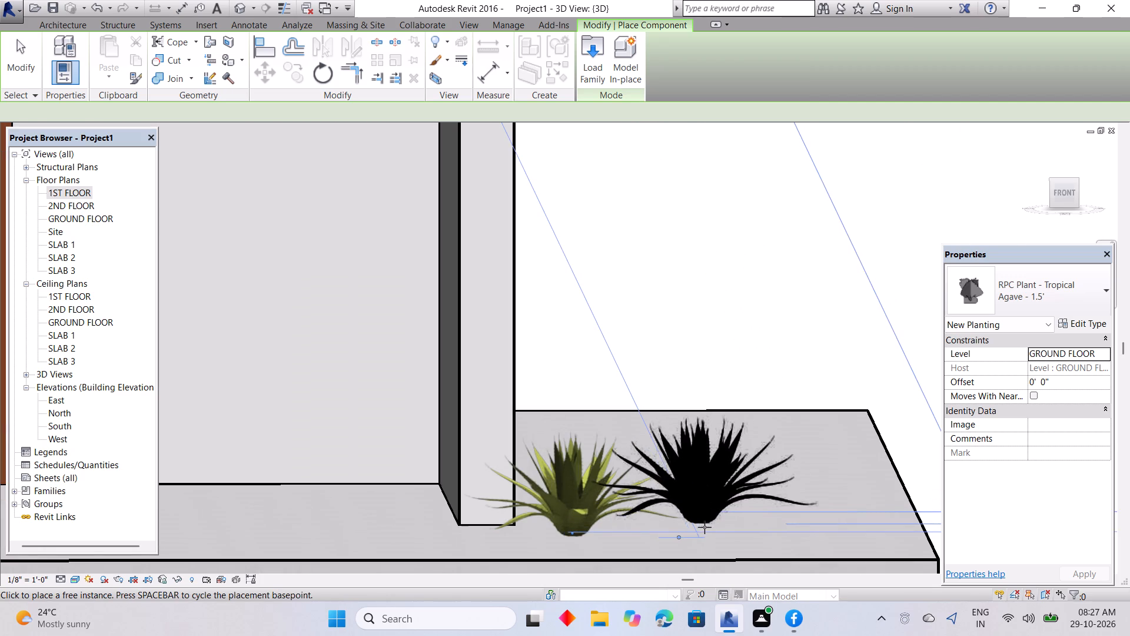
left_click(707, 535)
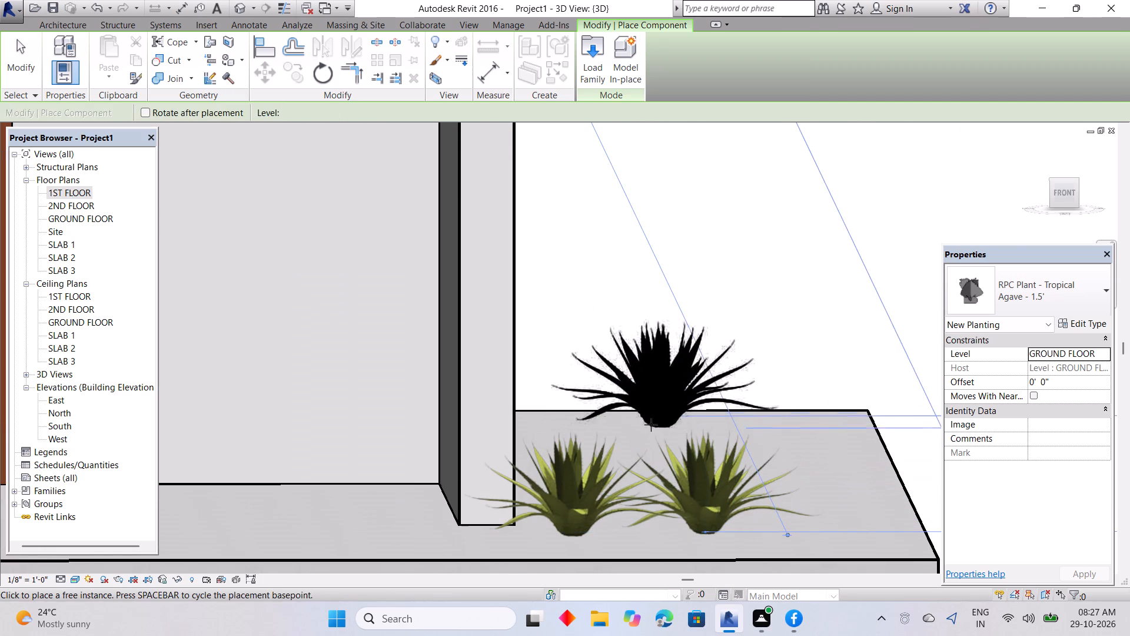
left_click_drag(645, 496, 644, 503)
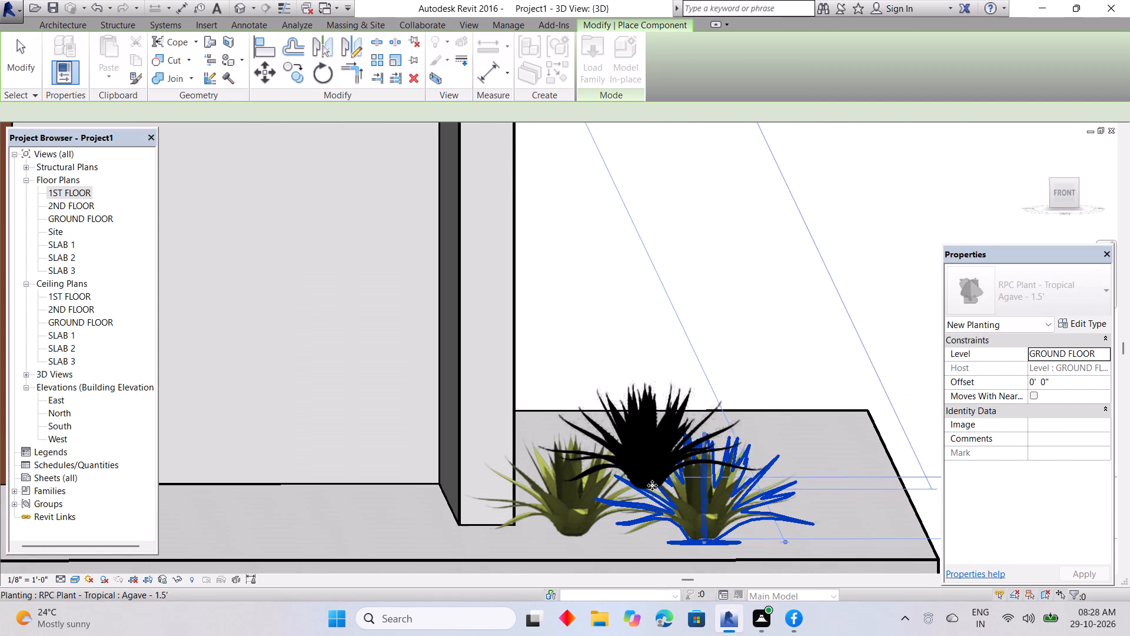
left_click(637, 534)
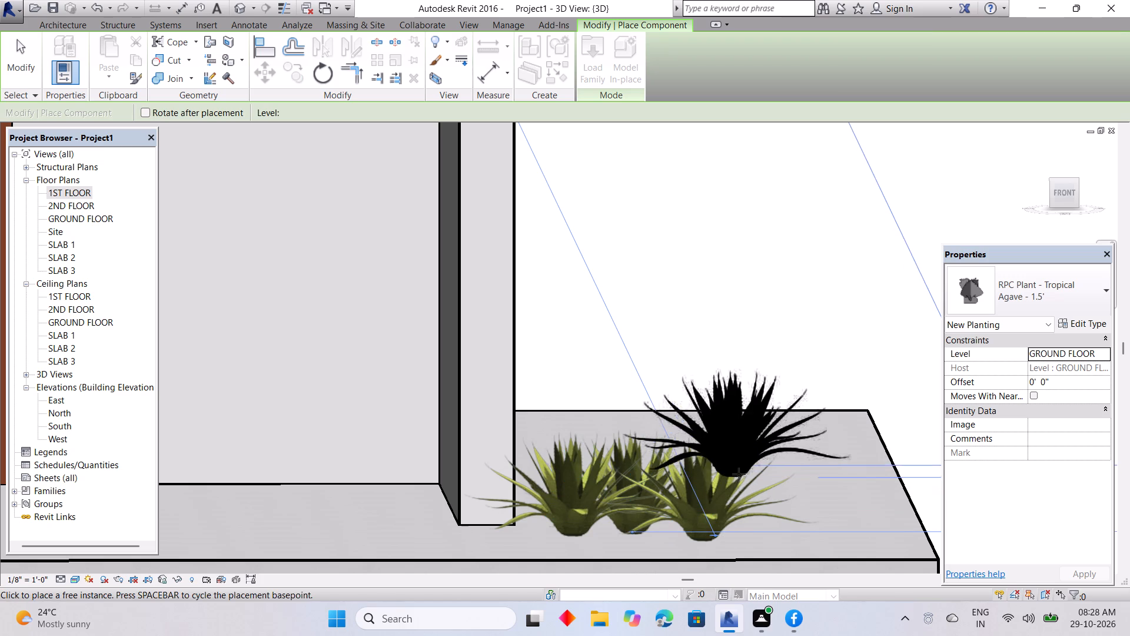
scroll(742, 461, "down", 8)
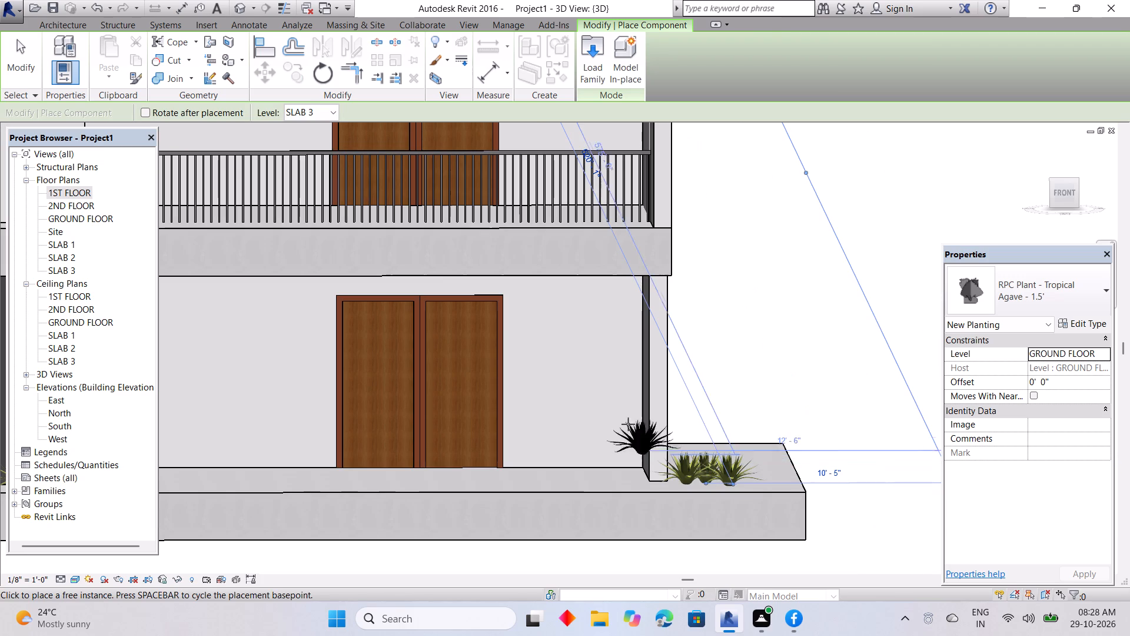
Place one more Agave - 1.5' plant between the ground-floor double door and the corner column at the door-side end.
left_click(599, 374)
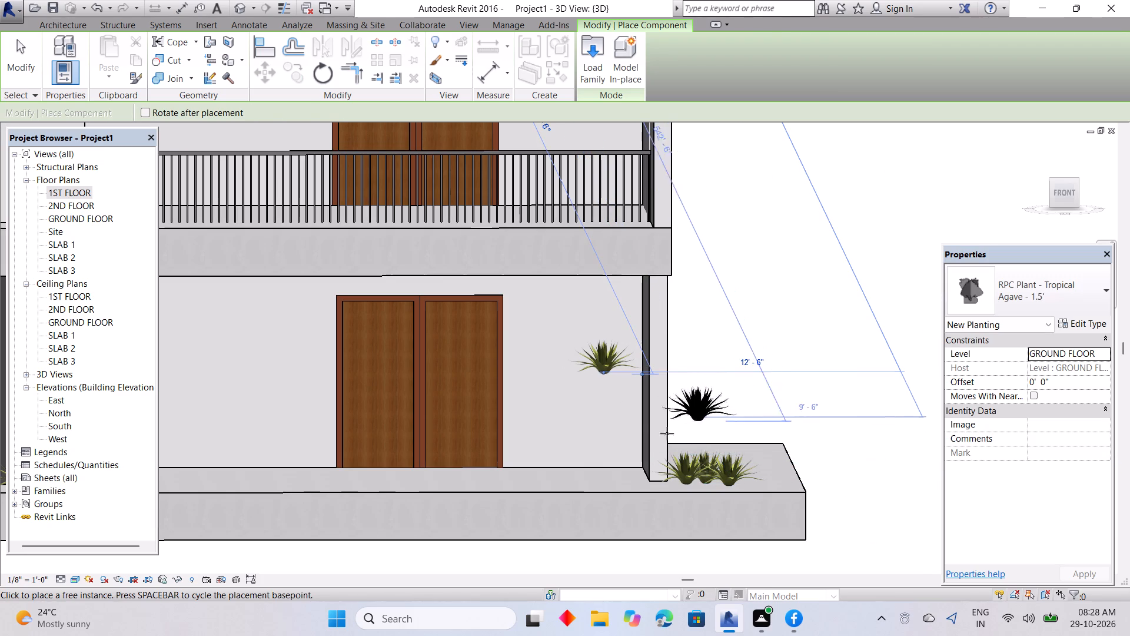
End plant placement and examine from an oblique angle where the agave plants sit relative to the building.
middle_click_drag(635, 389, 666, 468)
scroll(666, 469, "down", 6)
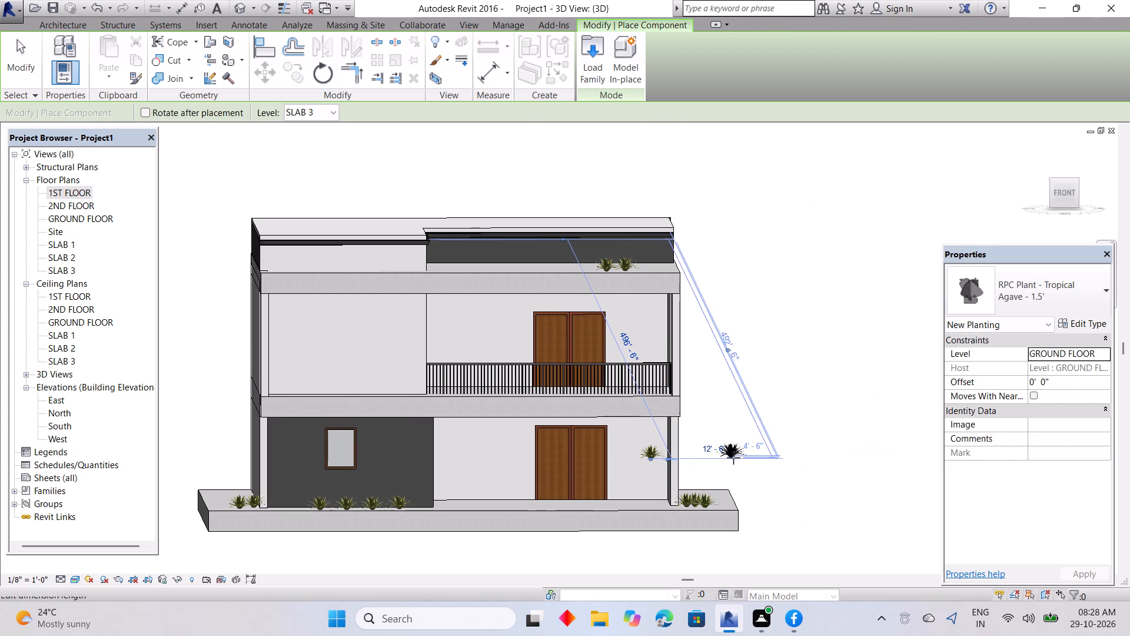
middle_click_drag(736, 451, 793, 469, "shift")
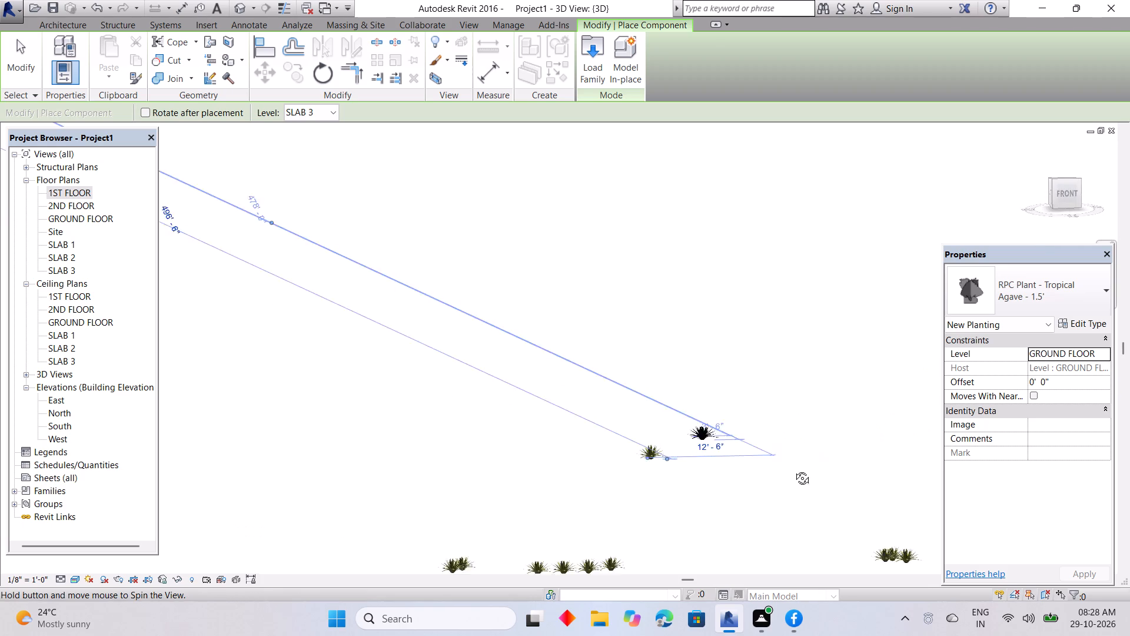
middle_click_drag(793, 469, 813, 469, "shift")
scroll(807, 469, "down", 17)
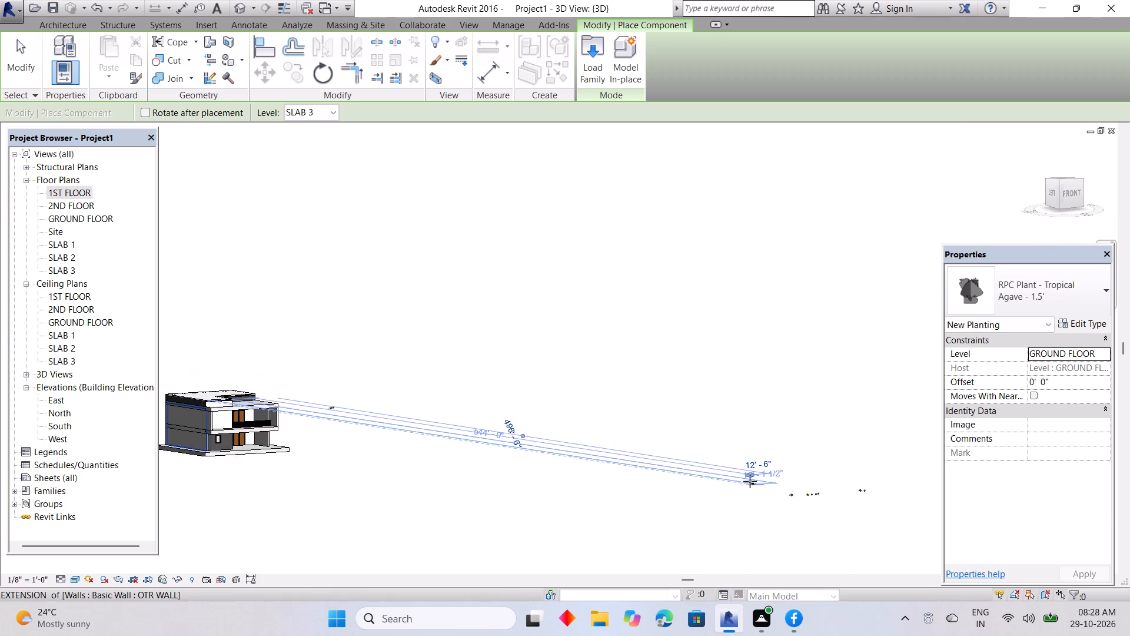
scroll(750, 481, "down", 3)
scroll(639, 483, "up", 4)
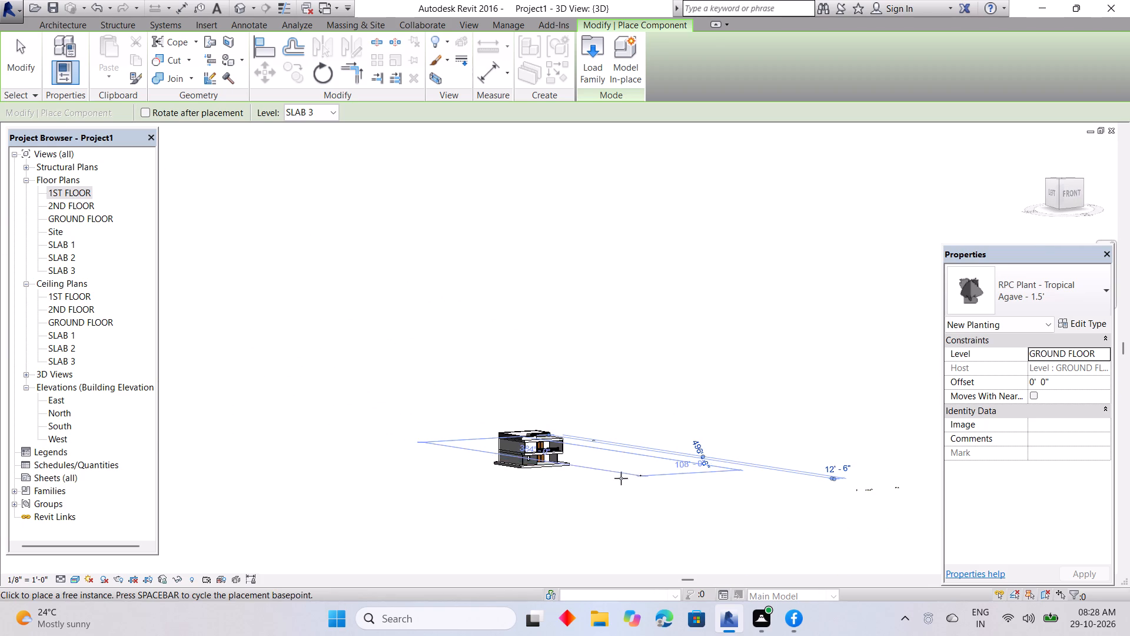
middle_click_drag(614, 478, 596, 479, "shift")
key("grave")
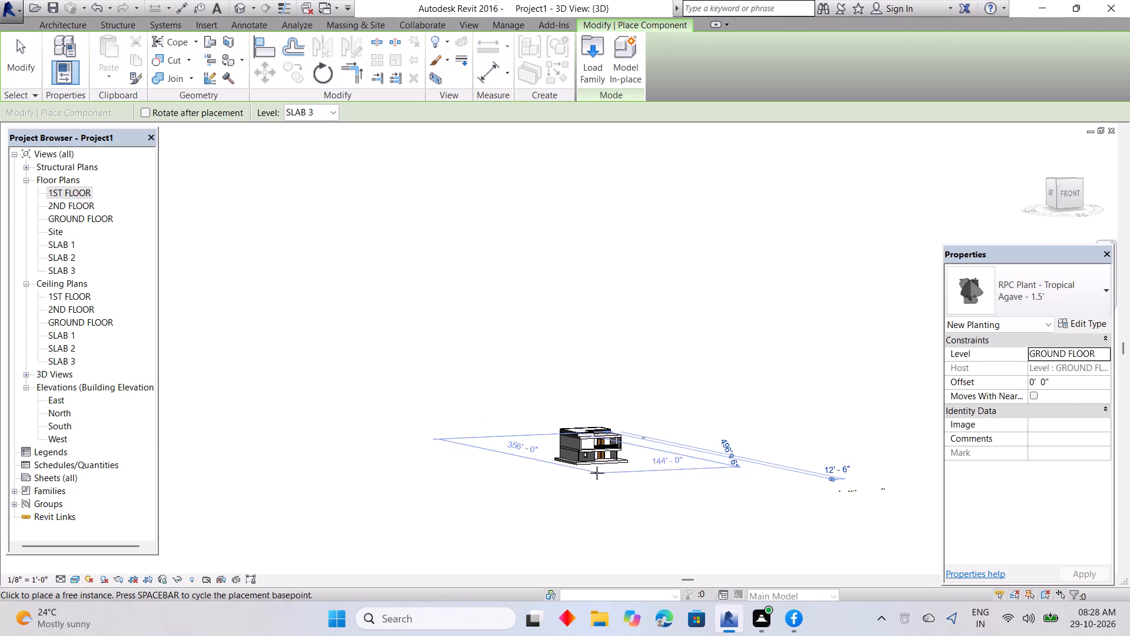
key("Escape")
key("Escape")
middle_click_drag(636, 453, 620, 464)
scroll(623, 452, "up", 1)
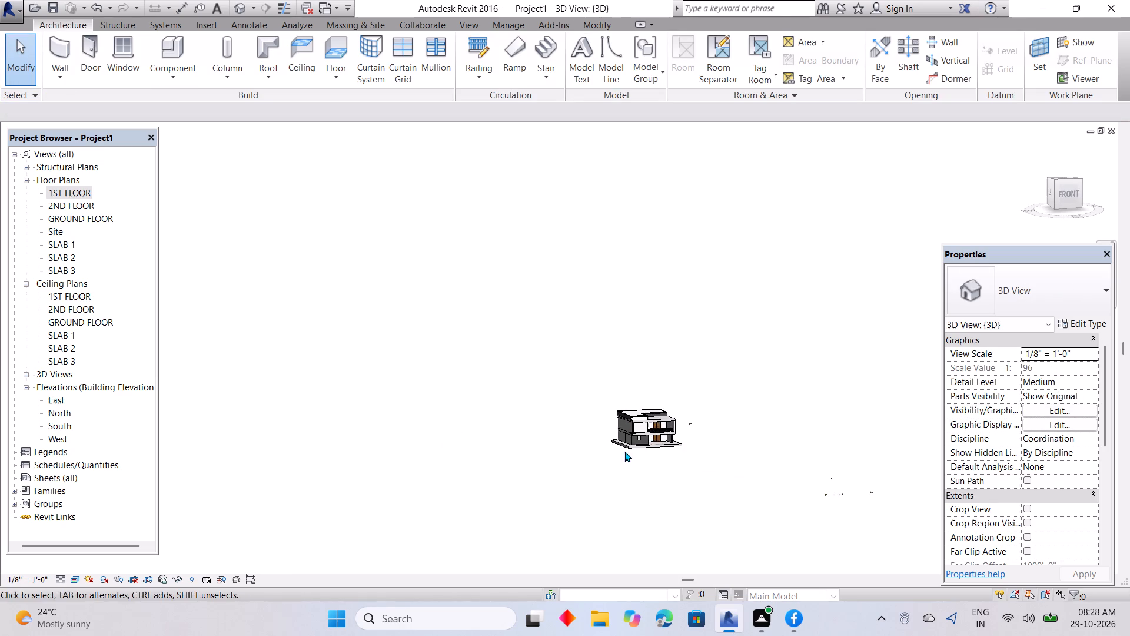
scroll(624, 451, "up", 9)
scroll(776, 417, "up", 6)
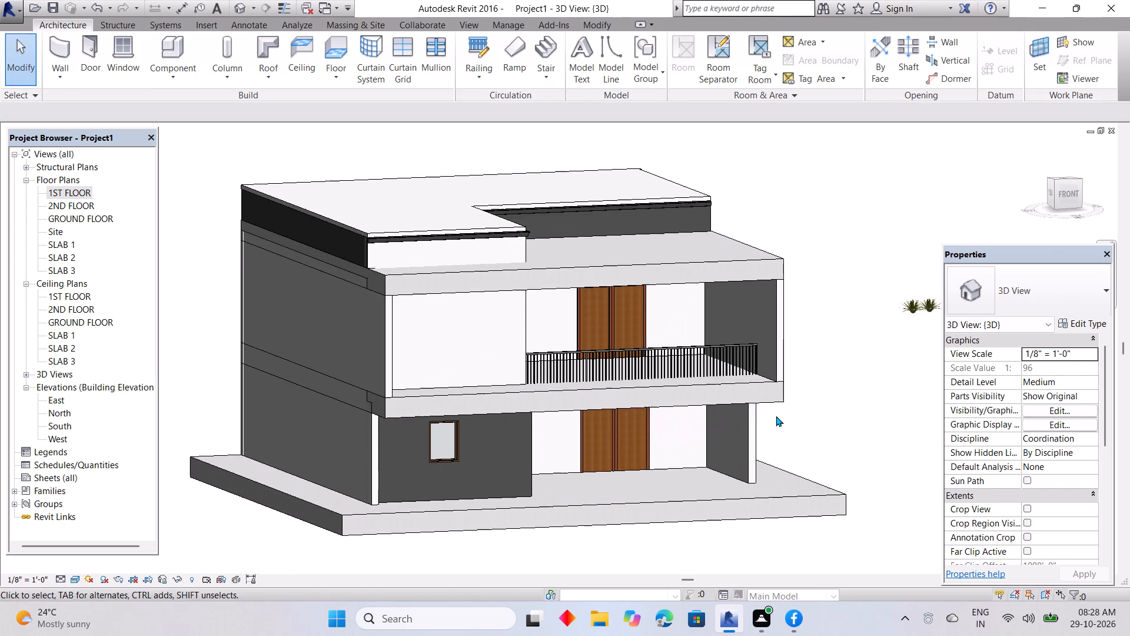
middle_click_drag(776, 416, 736, 426)
scroll(735, 426, "up", 1)
scroll(734, 426, "down", 13)
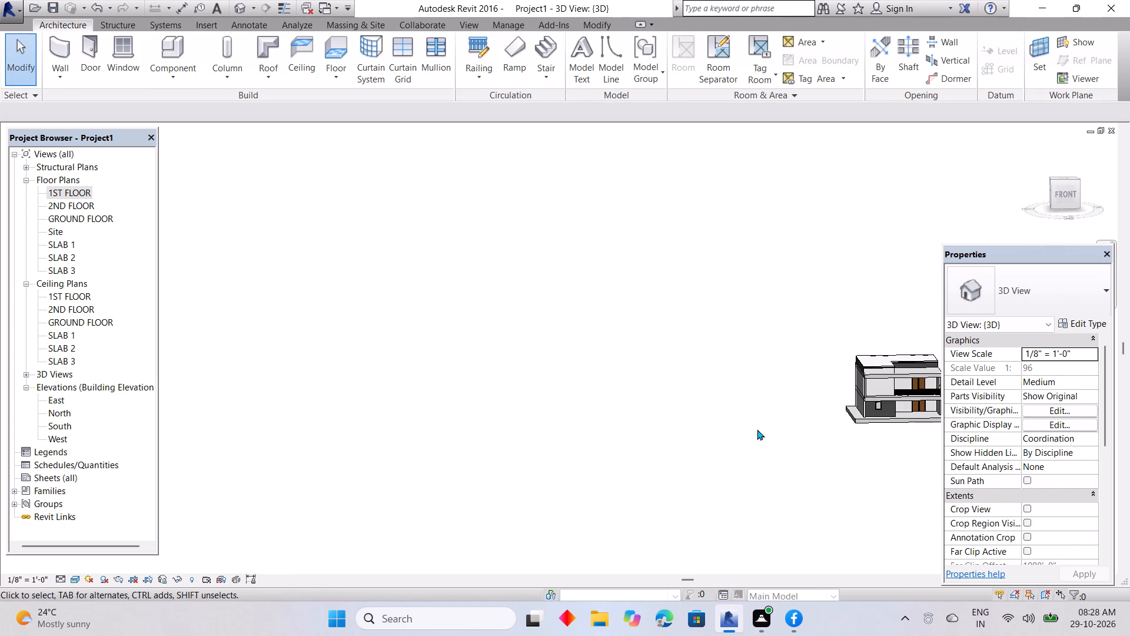
Delete the two Agave - 1.5' plants on level SLAB 3 that float near the upper balcony's corner.
middle_click_drag(836, 436, 507, 432)
scroll(651, 390, "up", 5)
scroll(596, 367, "up", 1)
left_click(596, 363)
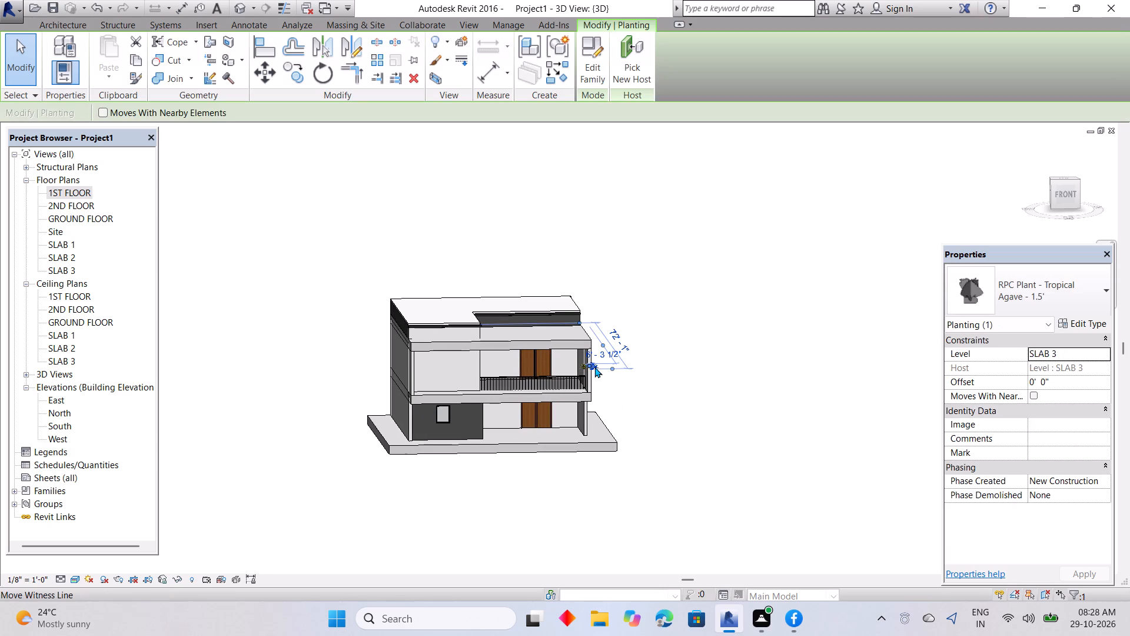
scroll(584, 365, "up", 8)
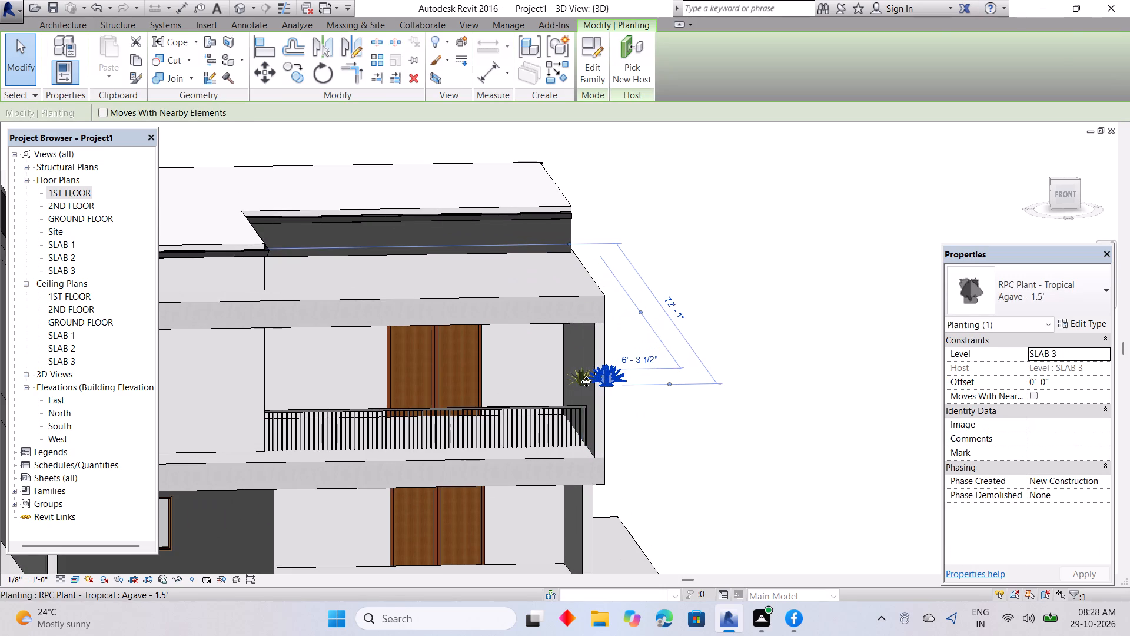
left_click(586, 380)
key("Escape")
left_click(582, 375)
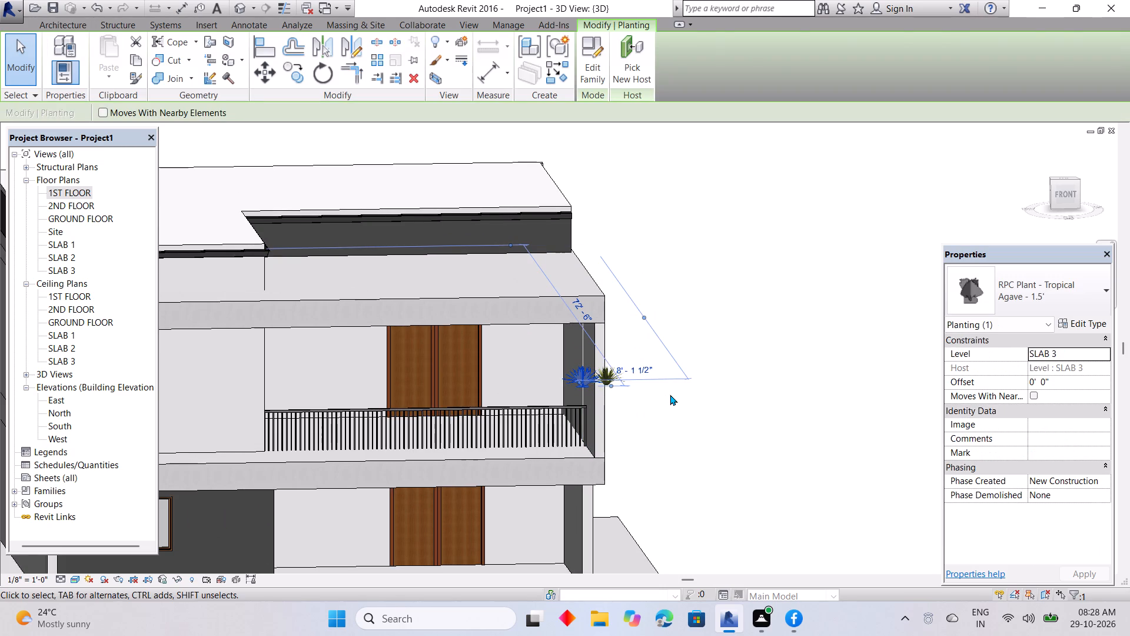
key("Delete")
left_click(619, 380)
key("Delete")
Delete all the remaining agave plants lying far out in front of the building.
scroll(633, 400, "down", 2)
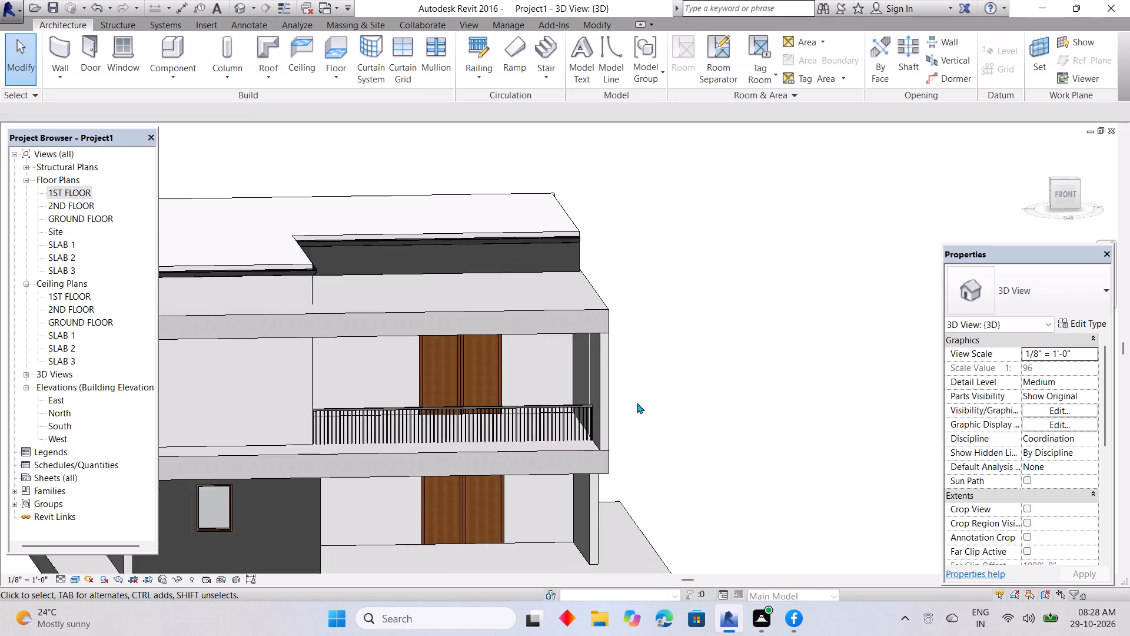
scroll(637, 403, "down", 7)
middle_click_drag(716, 472, 610, 221)
scroll(610, 219, "down", 5)
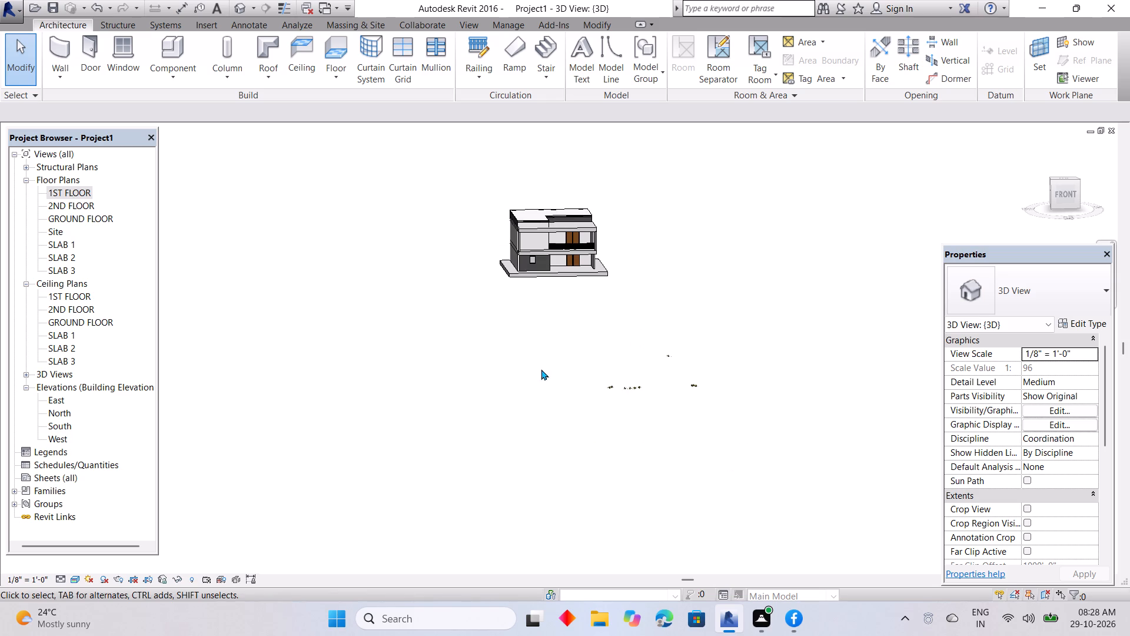
left_click_drag(544, 359, 819, 449)
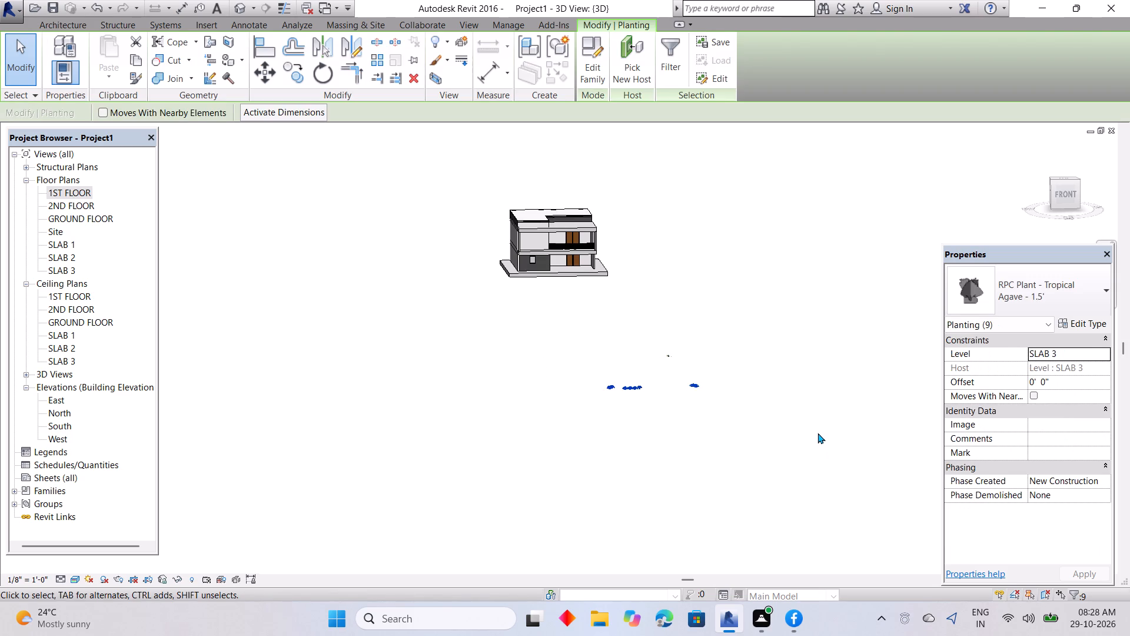
key("Delete")
left_click_drag(593, 340, 705, 416)
key("Delete")
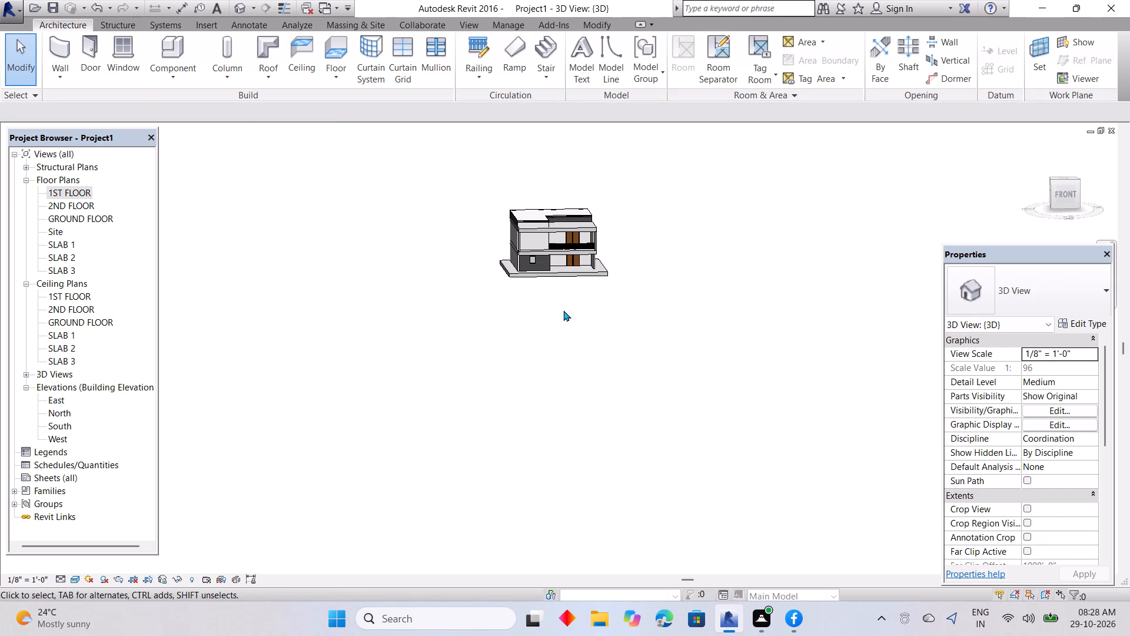
Create a new material for the structure layer of the dark ground-floor front wall's Generic - 8" type.
scroll(553, 302, "up", 3)
middle_click_drag(558, 274, 626, 562)
middle_click_drag(624, 547, 603, 496)
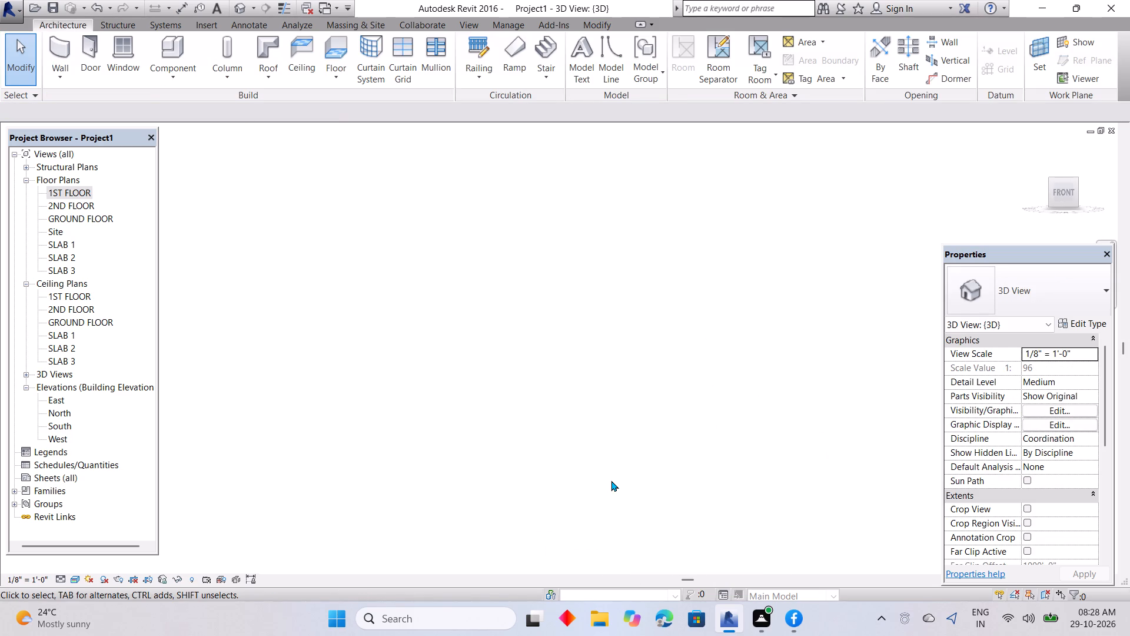
scroll(611, 479, "down", 8)
middle_click_drag(655, 489, 524, 395)
scroll(553, 449, "up", 4)
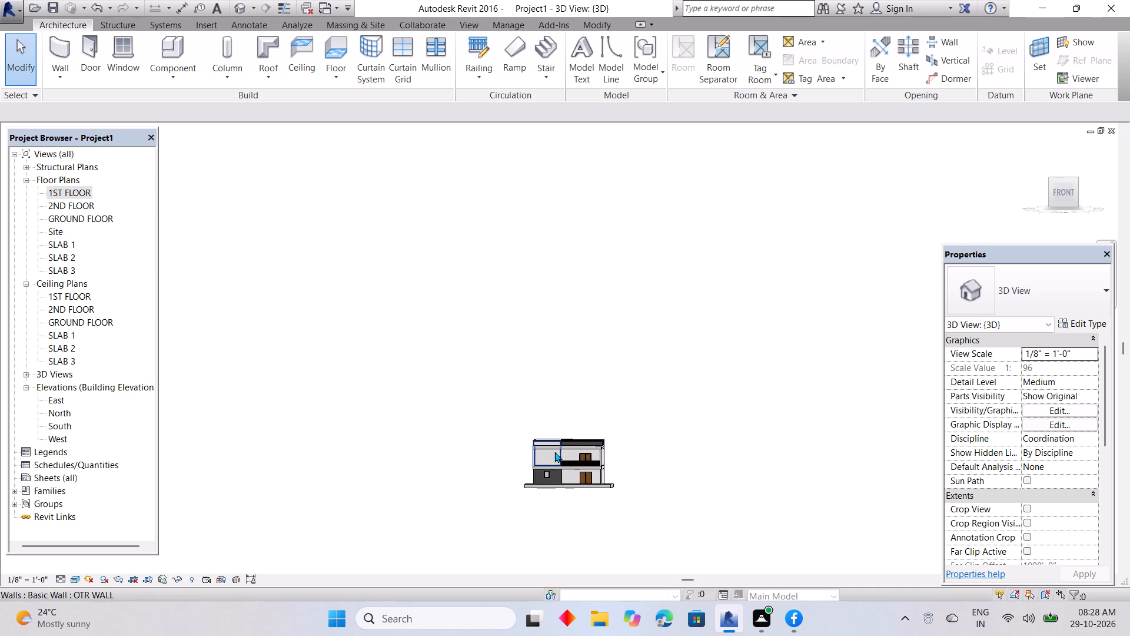
scroll(554, 452, "up", 13)
scroll(439, 462, "up", 3)
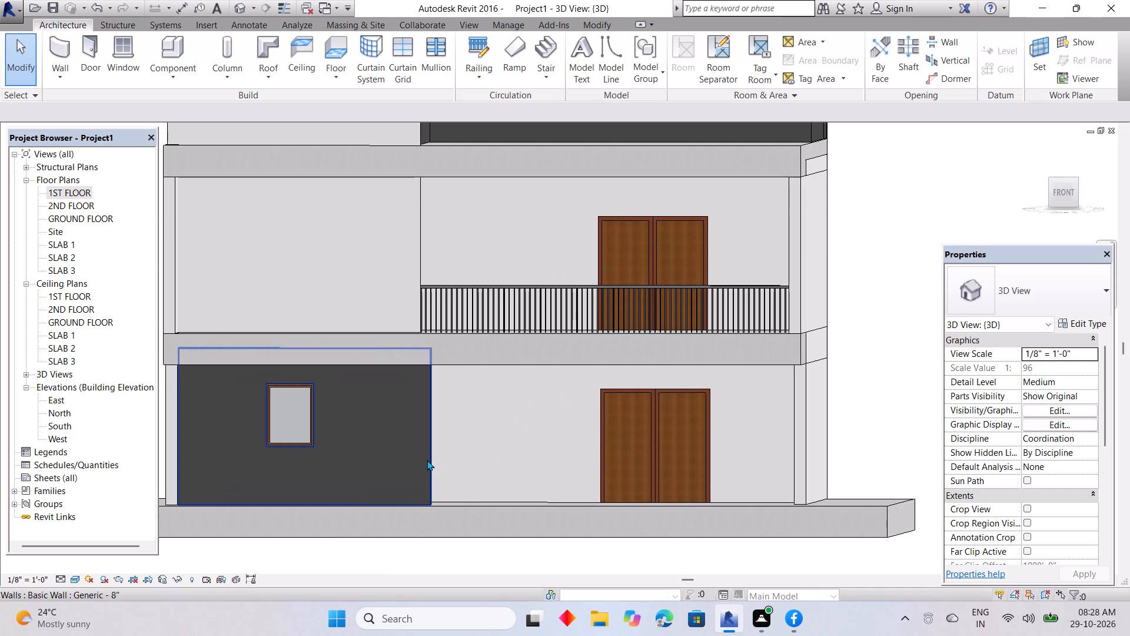
left_click(426, 456)
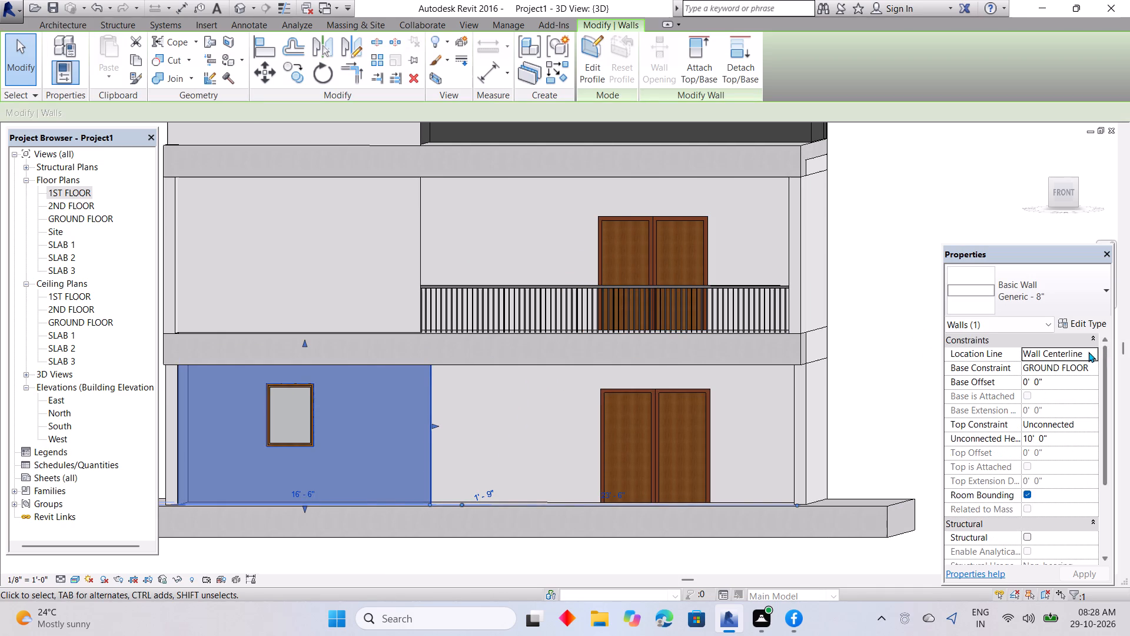
left_click(1081, 323)
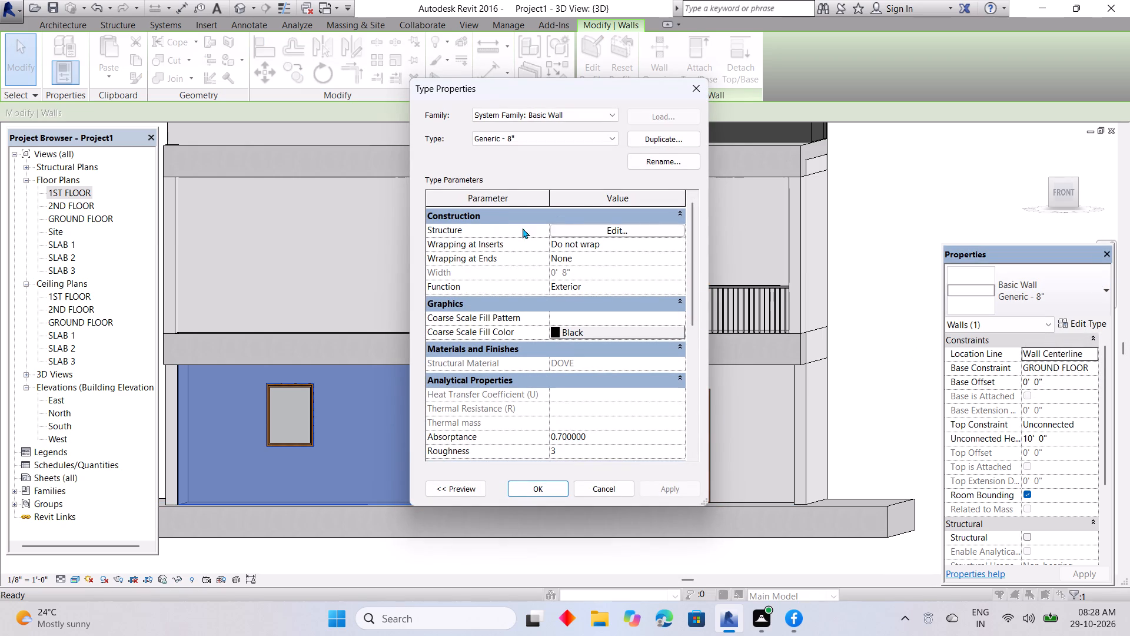
left_click(575, 226)
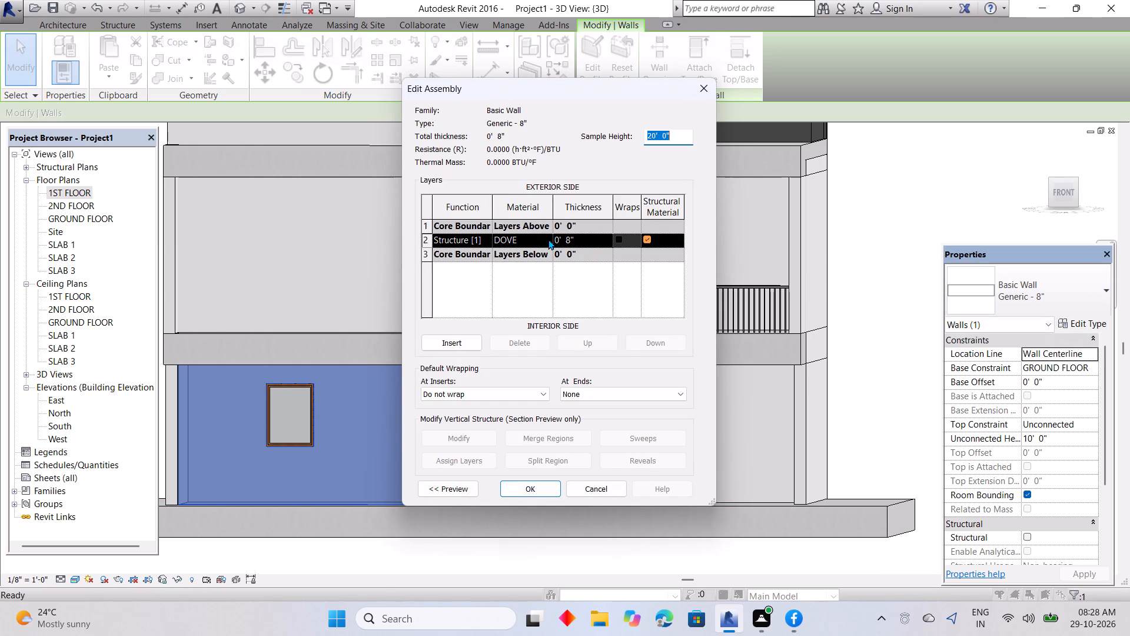
left_click(548, 236)
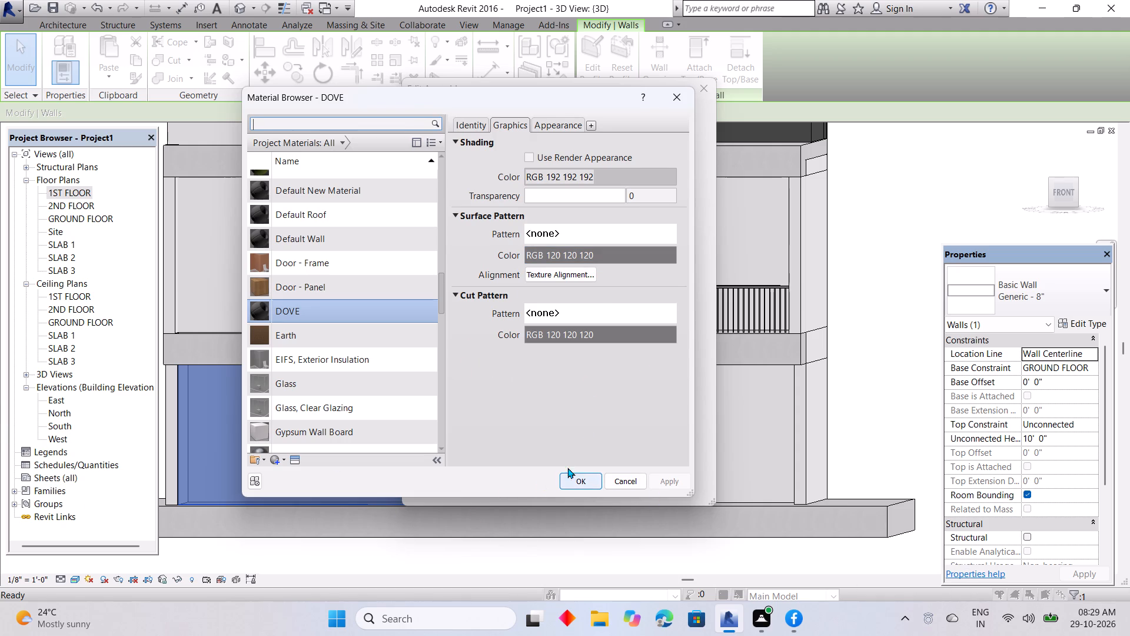
left_click(275, 462)
left_click(327, 478)
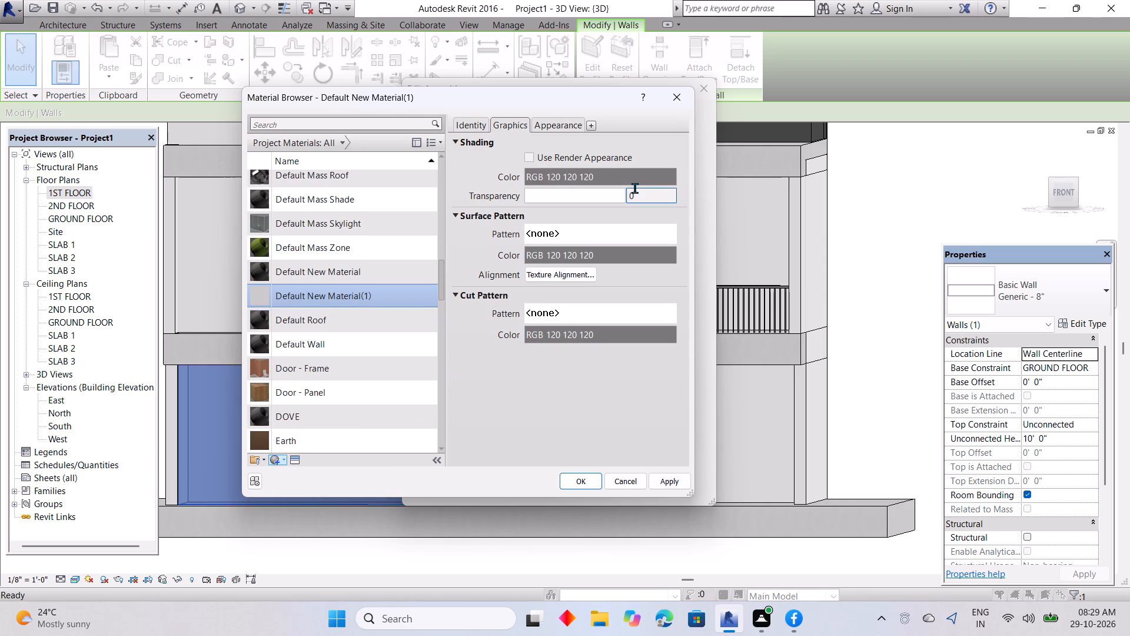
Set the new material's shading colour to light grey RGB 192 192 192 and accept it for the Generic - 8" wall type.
left_click(554, 194)
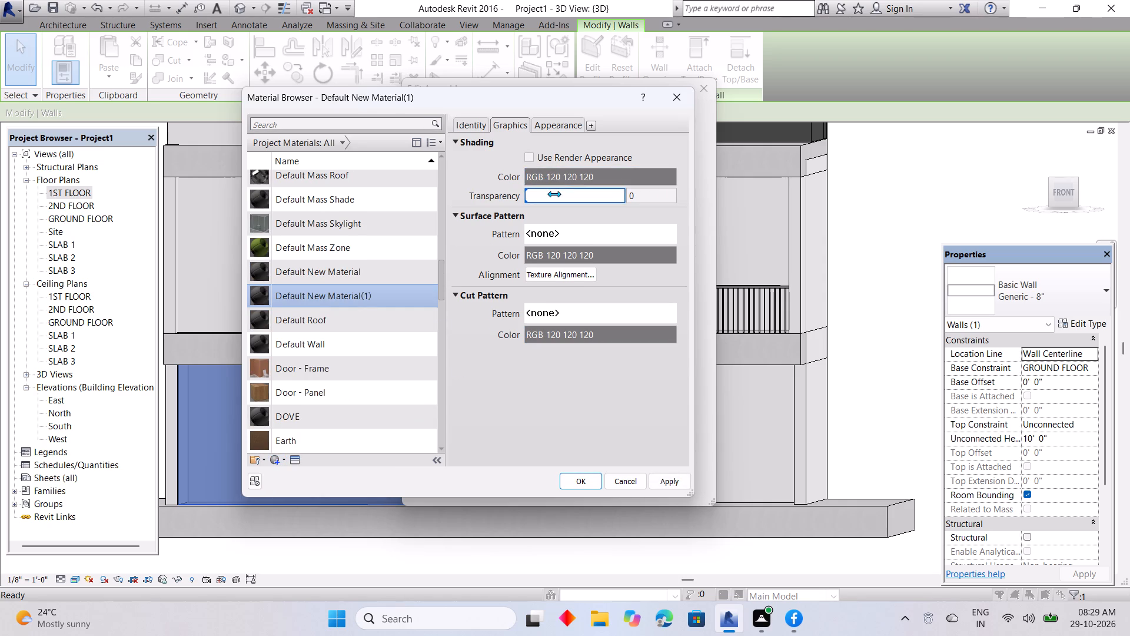
left_click(611, 185)
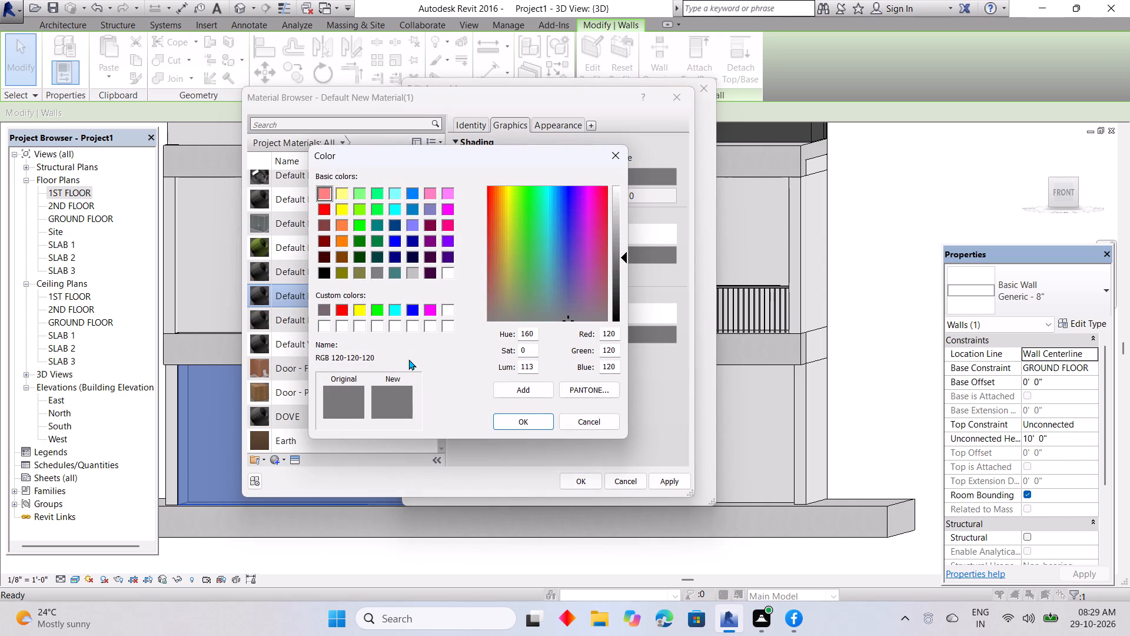
scroll(383, 317, "up", 1)
left_click(410, 270)
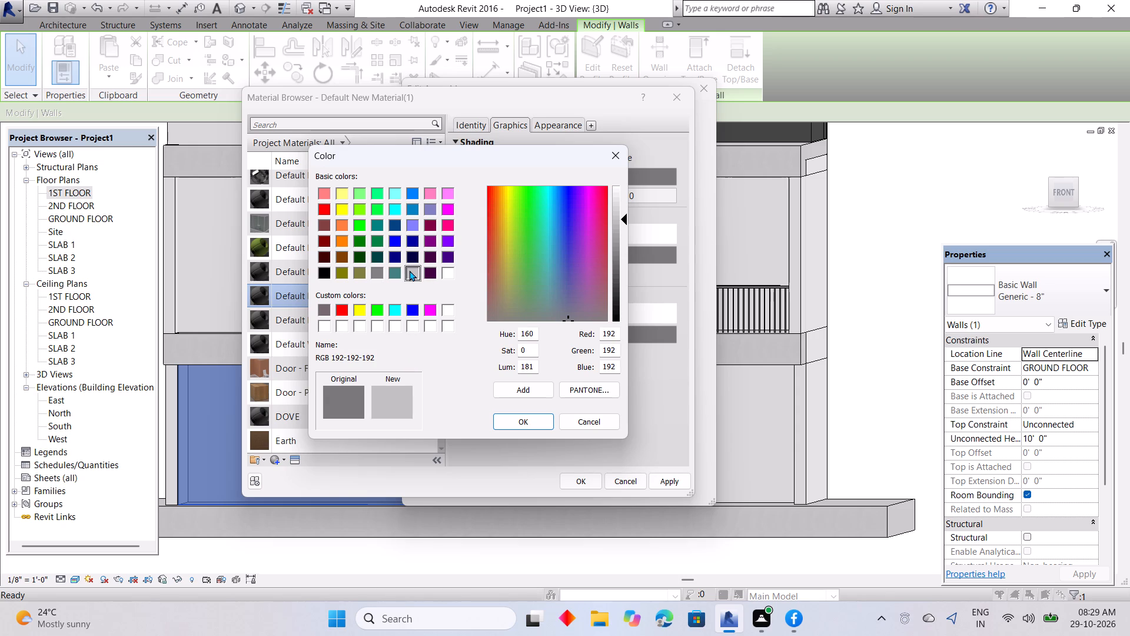
left_click(371, 265)
left_click(370, 266)
left_click(370, 269)
left_click(376, 274)
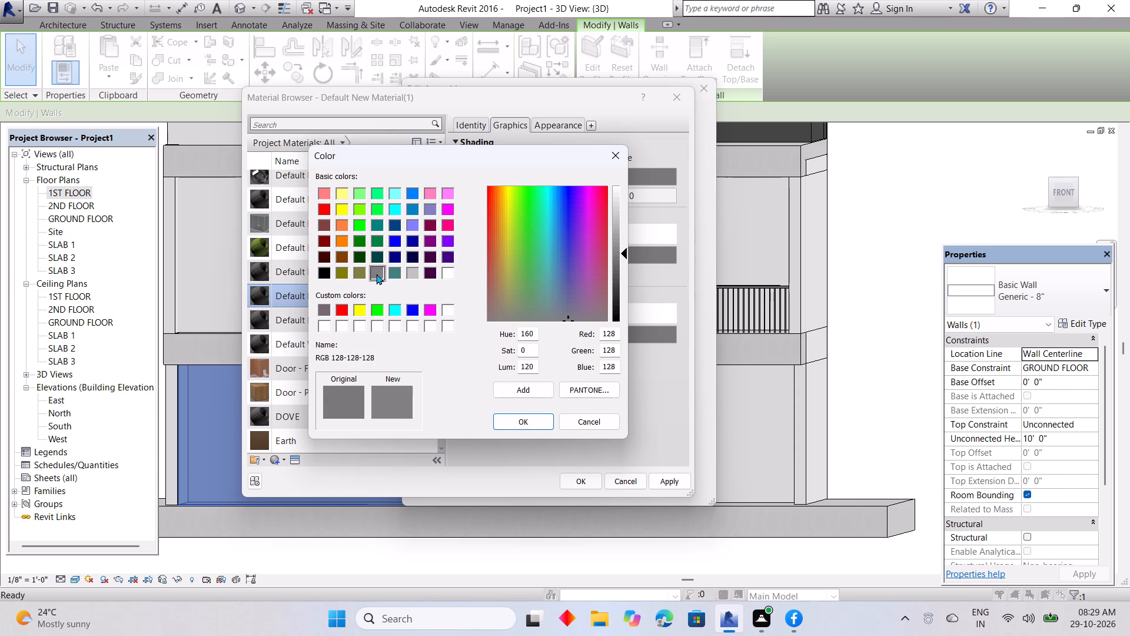
left_click(411, 273)
left_click(393, 274)
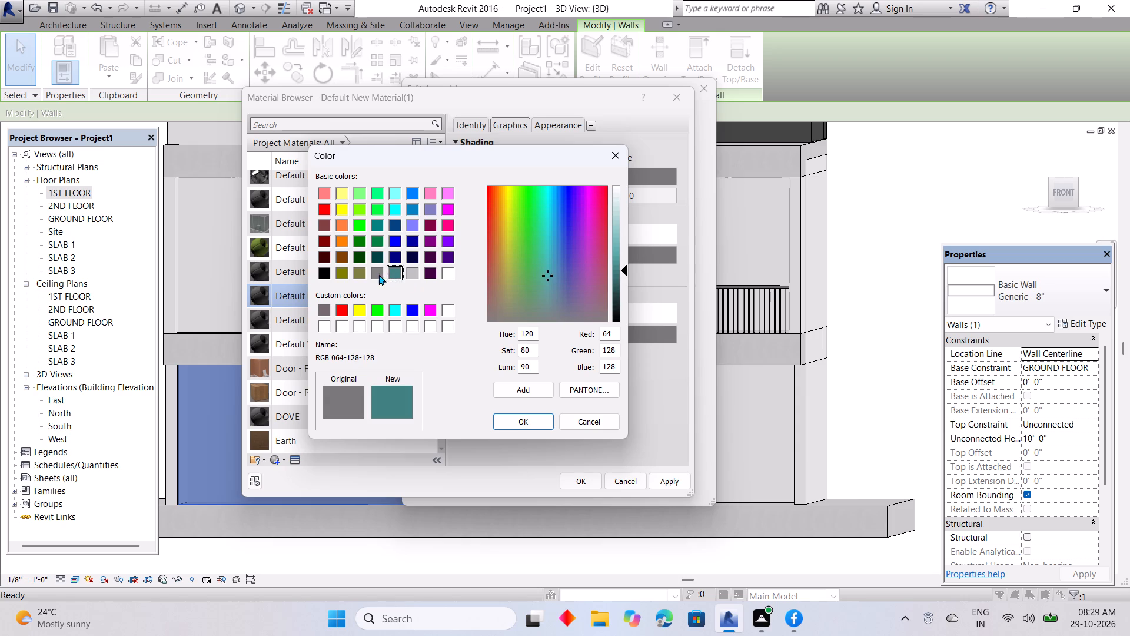
left_click(373, 274)
left_click(356, 271)
left_click(341, 272)
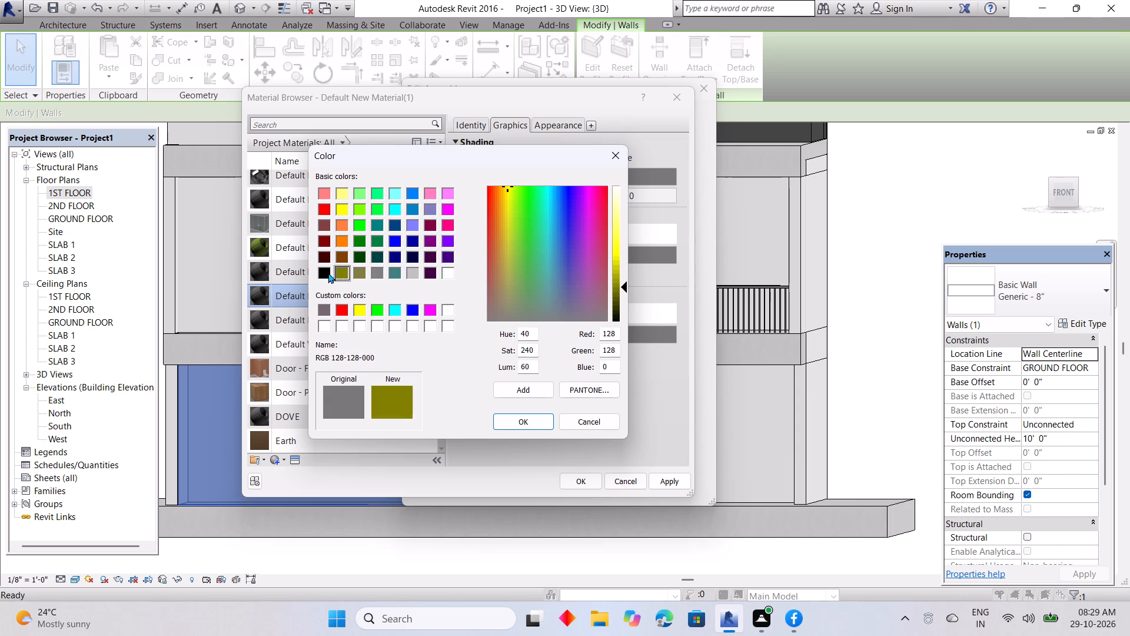
left_click(327, 273)
left_click(448, 272)
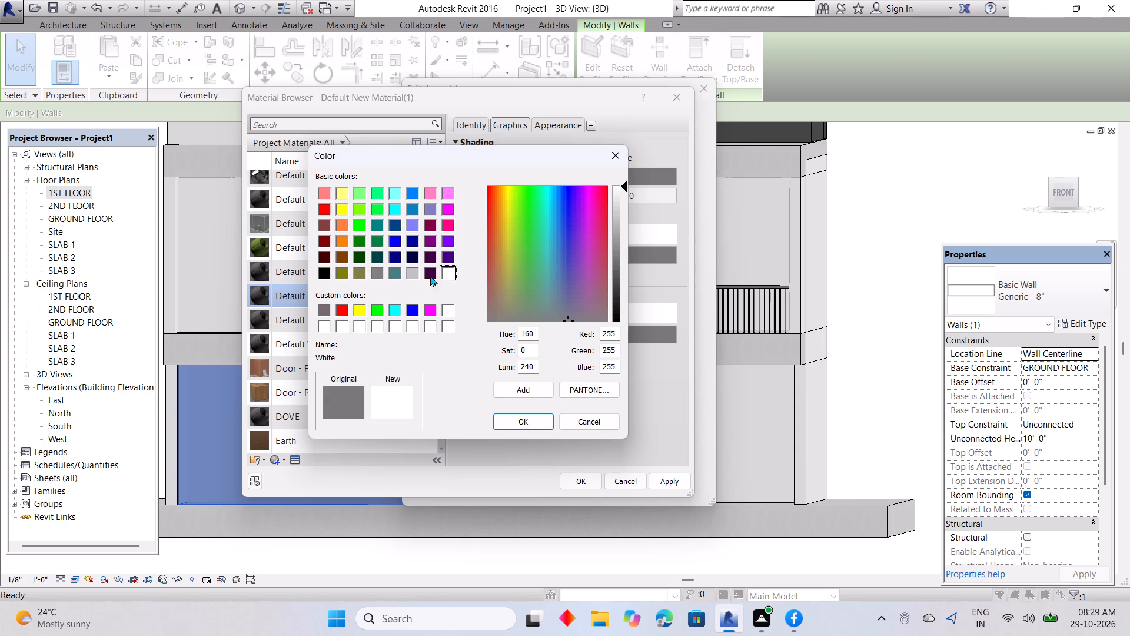
left_click(406, 273)
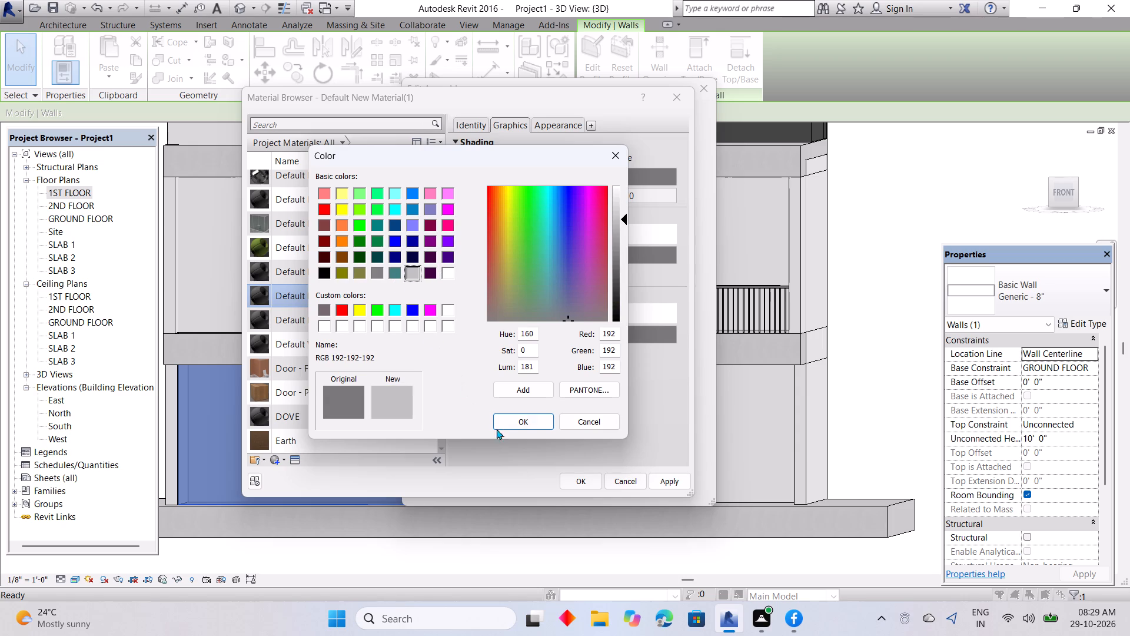
left_click(514, 420)
left_click(669, 482)
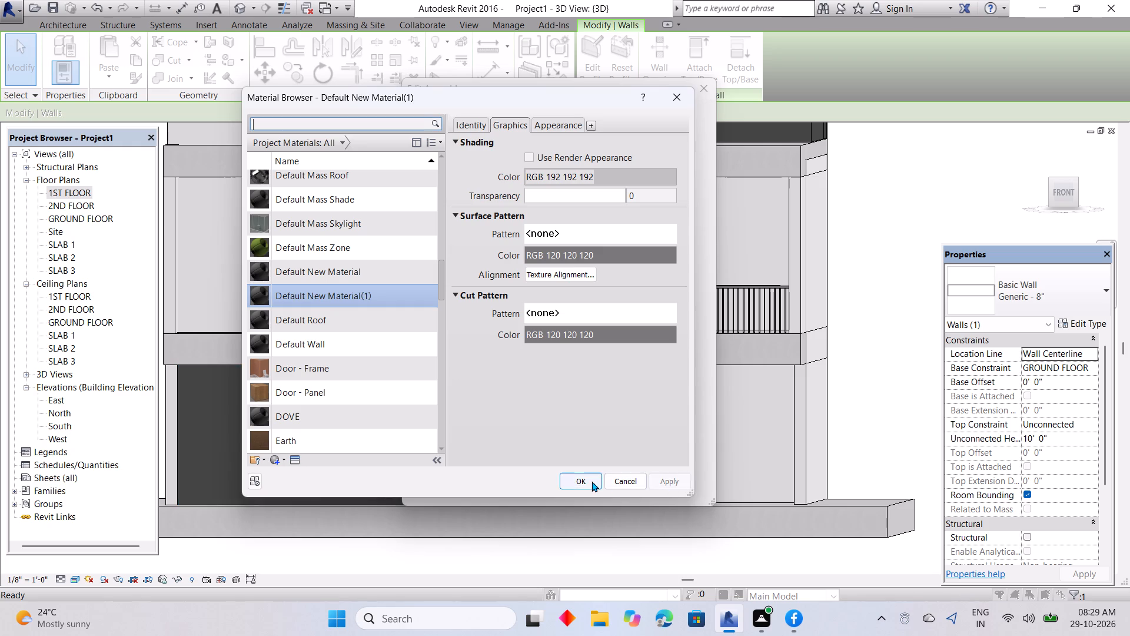
left_click(591, 481)
left_click(535, 486)
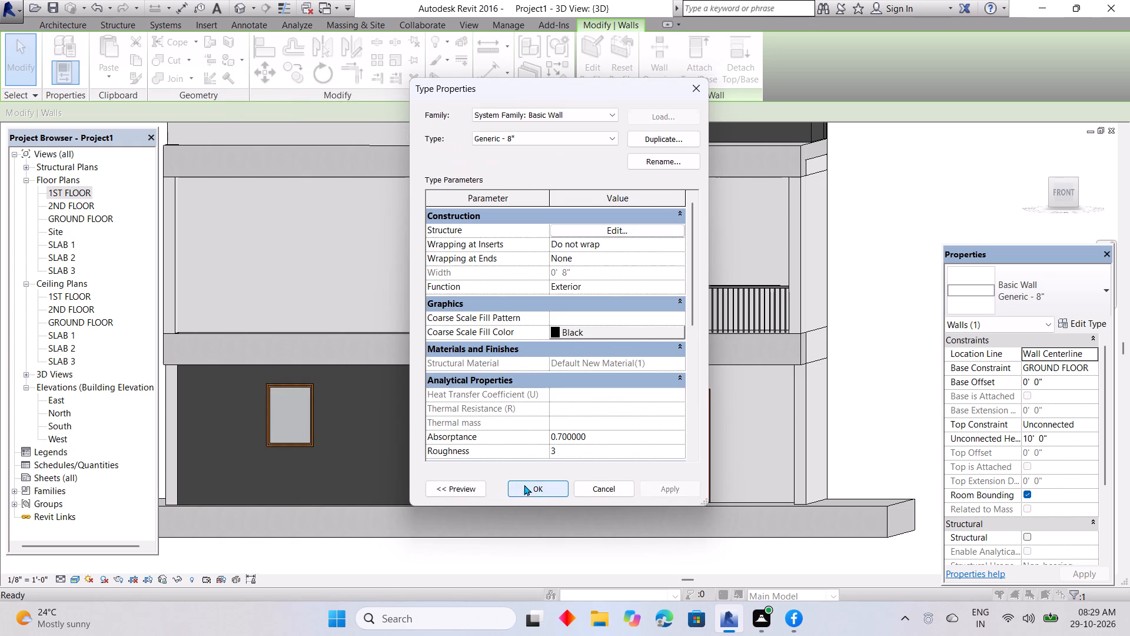
left_click(655, 492)
left_click(540, 492)
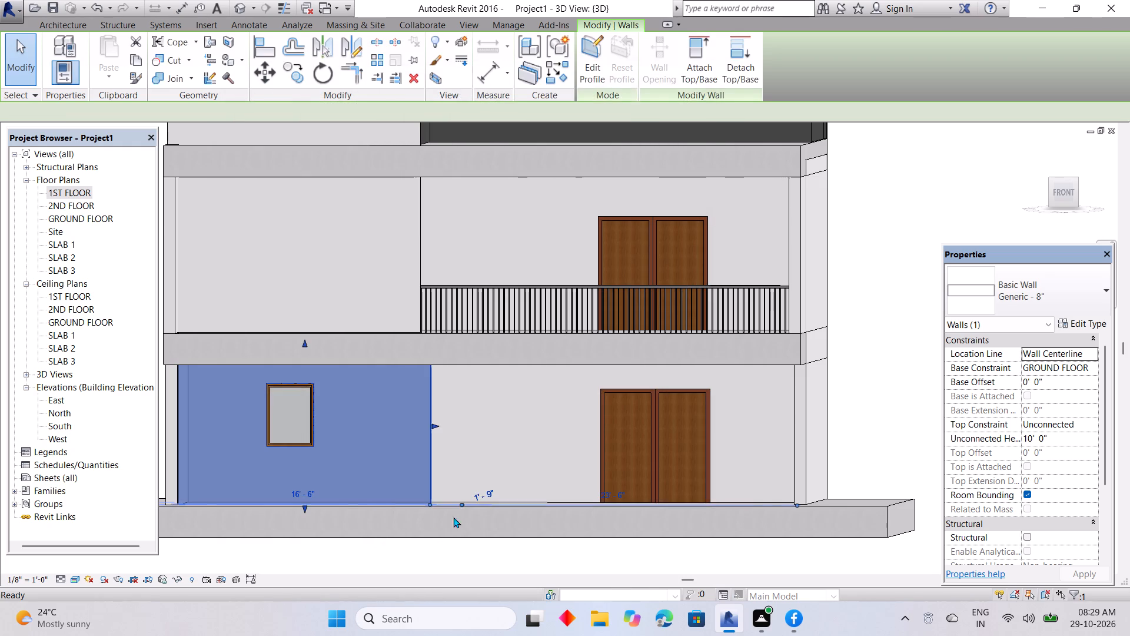
left_click(438, 529)
Examine the building's exterior and wall colours from oblique angles and straight on in the Front view.
scroll(424, 549, "down", 3)
middle_click_drag(418, 543, 418, 543, "shift")
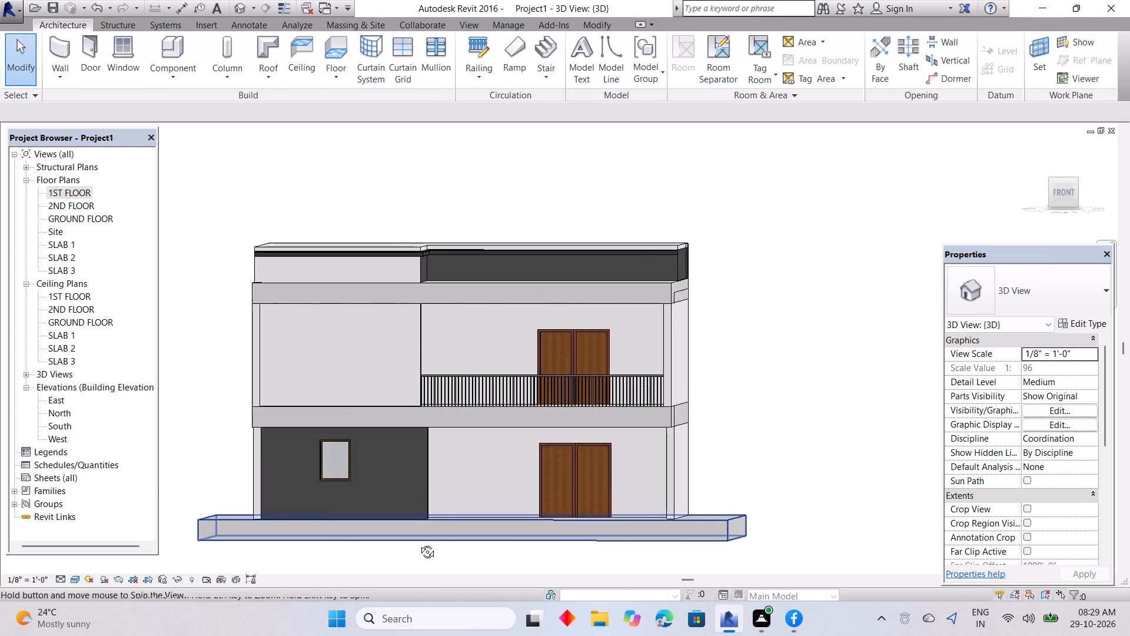
middle_click_drag(418, 543, 452, 530, "shift")
scroll(468, 534, "down", 16)
middle_click_drag(419, 508, 583, 506)
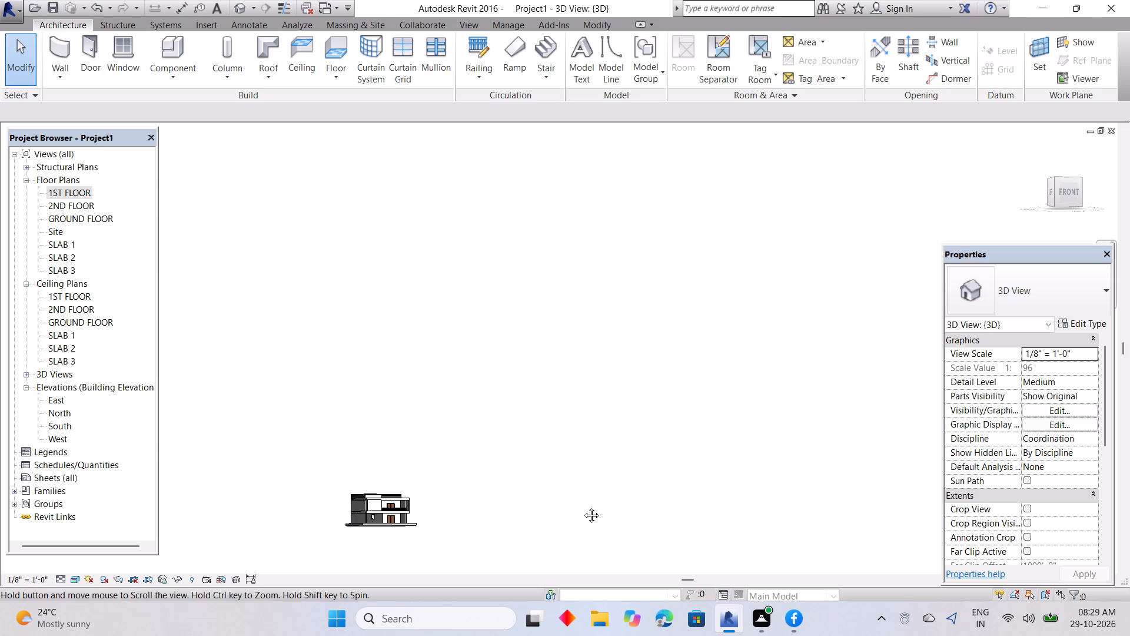
middle_click_drag(583, 506, 582, 506)
scroll(410, 508, "up", 9)
middle_click_drag(375, 529, 374, 521)
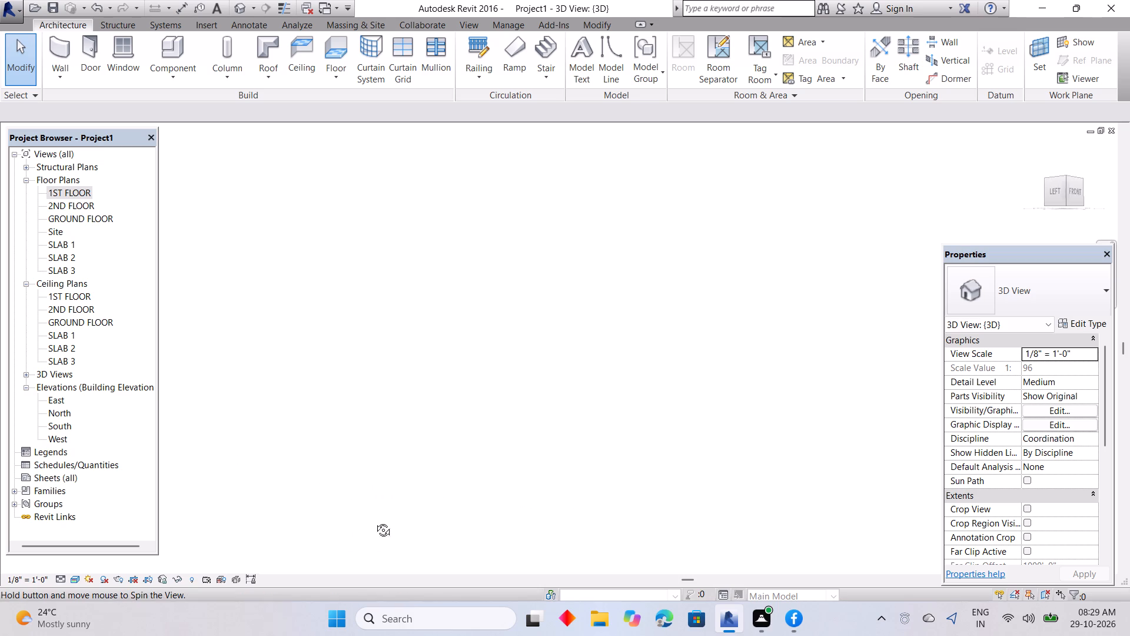
middle_click_drag(374, 521, 237, 521)
middle_click_drag(403, 516, 452, 522, "shift")
scroll(449, 522, "up", 2)
middle_click_drag(454, 529, 456, 529)
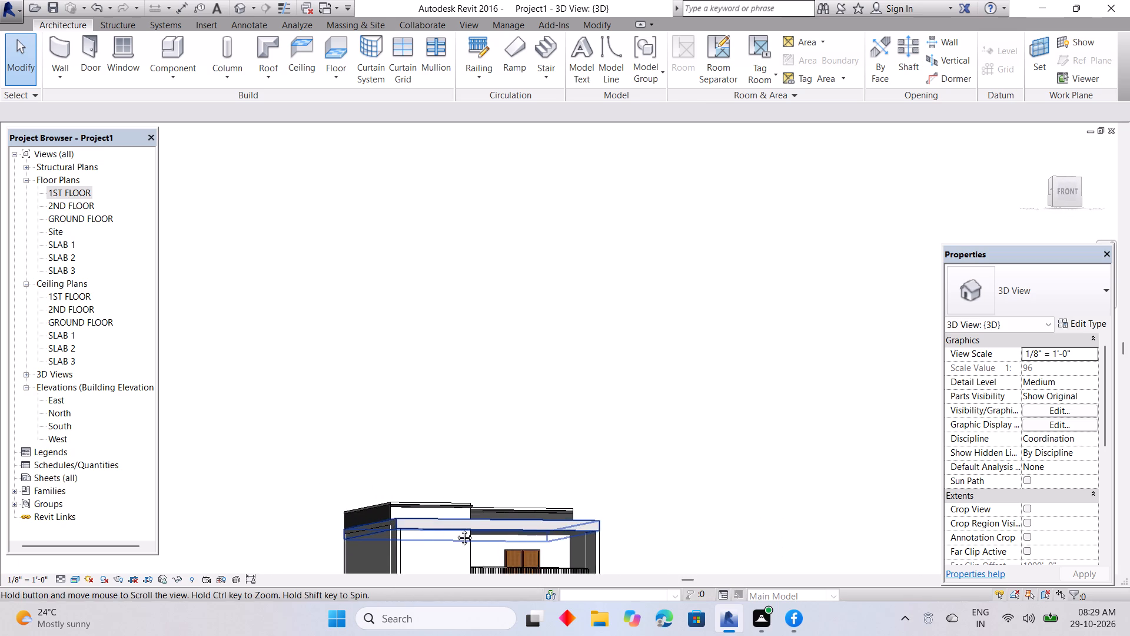
middle_click_drag(456, 529, 508, 302)
scroll(511, 399, "up", 3)
middle_click_drag(510, 405, 490, 507, "shift")
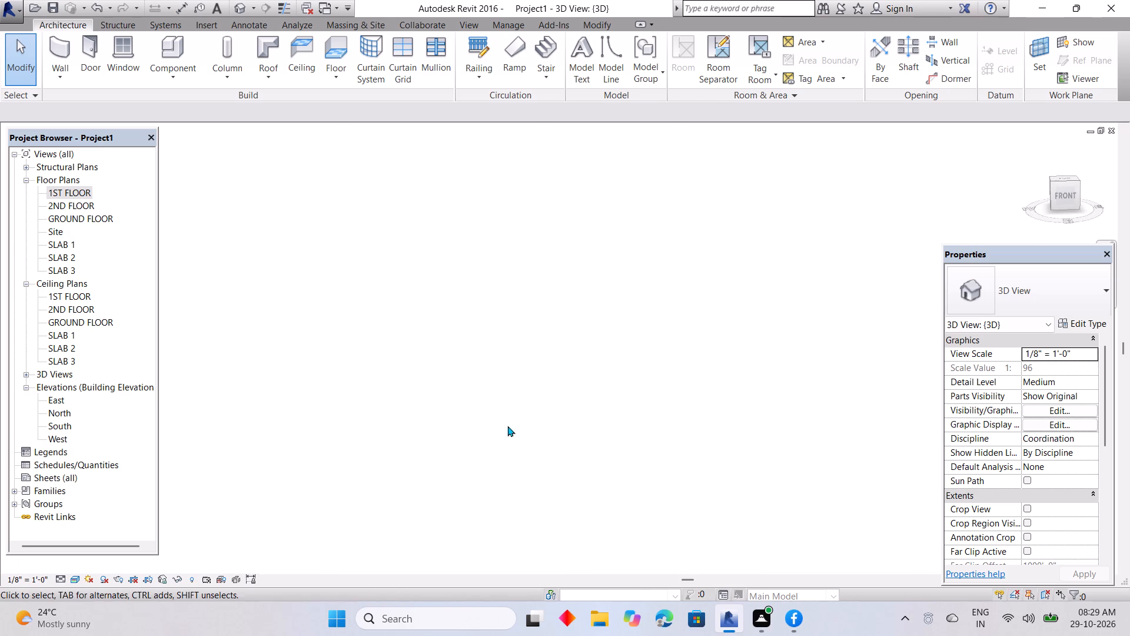
middle_click_drag(510, 426, 501, 601)
scroll(502, 605, "down", 15)
middle_click_drag(569, 367, 563, 525)
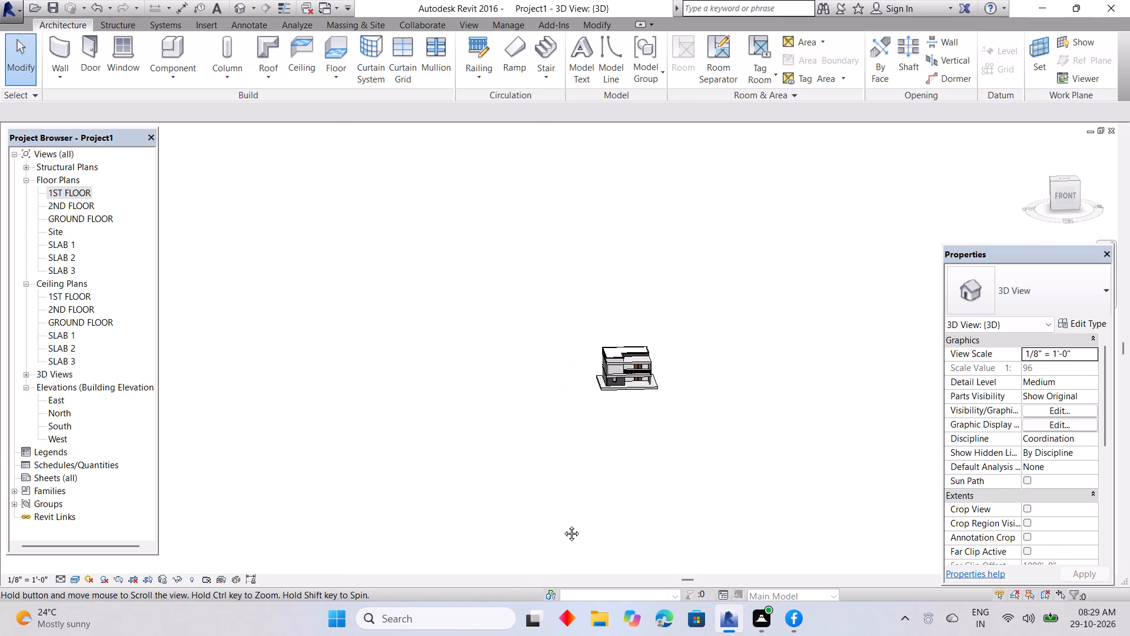
middle_click_drag(563, 525, 563, 529)
scroll(644, 383, "up", 12)
middle_click_drag(613, 447, 609, 412, "shift")
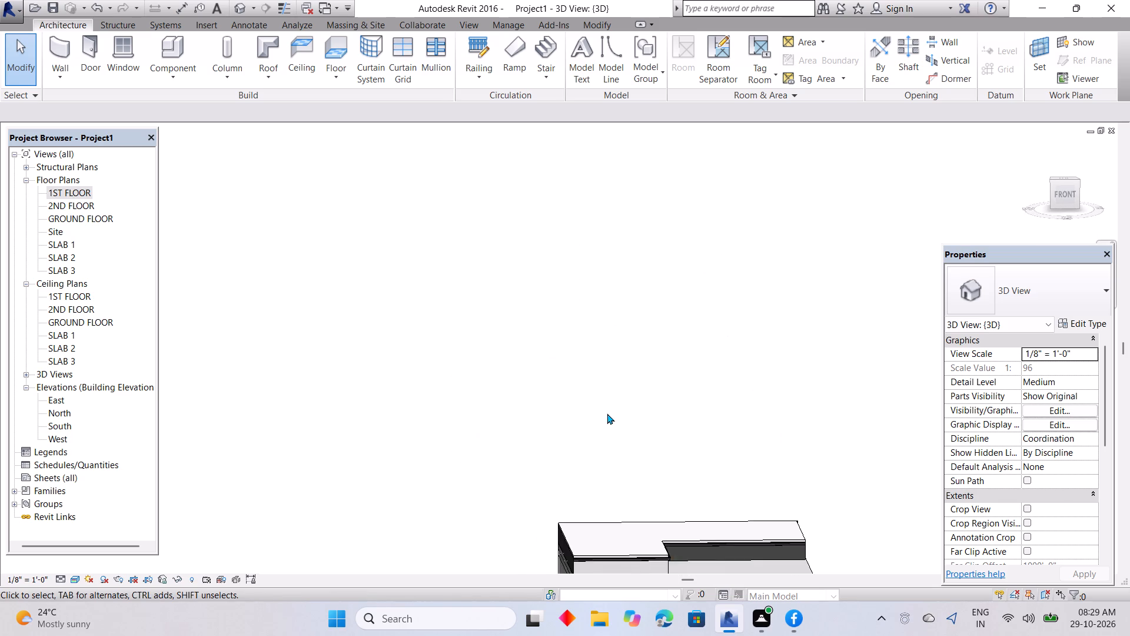
scroll(633, 439, "down", 3)
left_click(1066, 189)
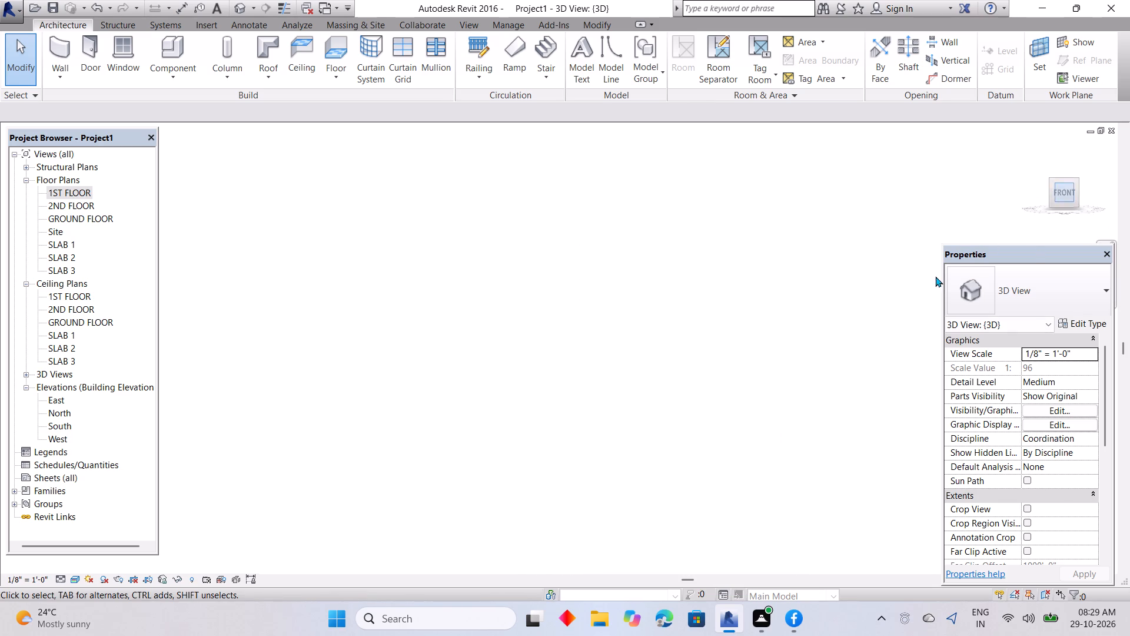
scroll(770, 418, "down", 3)
scroll(604, 380, "up", 5)
middle_click_drag(603, 377, 656, 463)
scroll(654, 466, "up", 2)
middle_click_drag(641, 473, 690, 462)
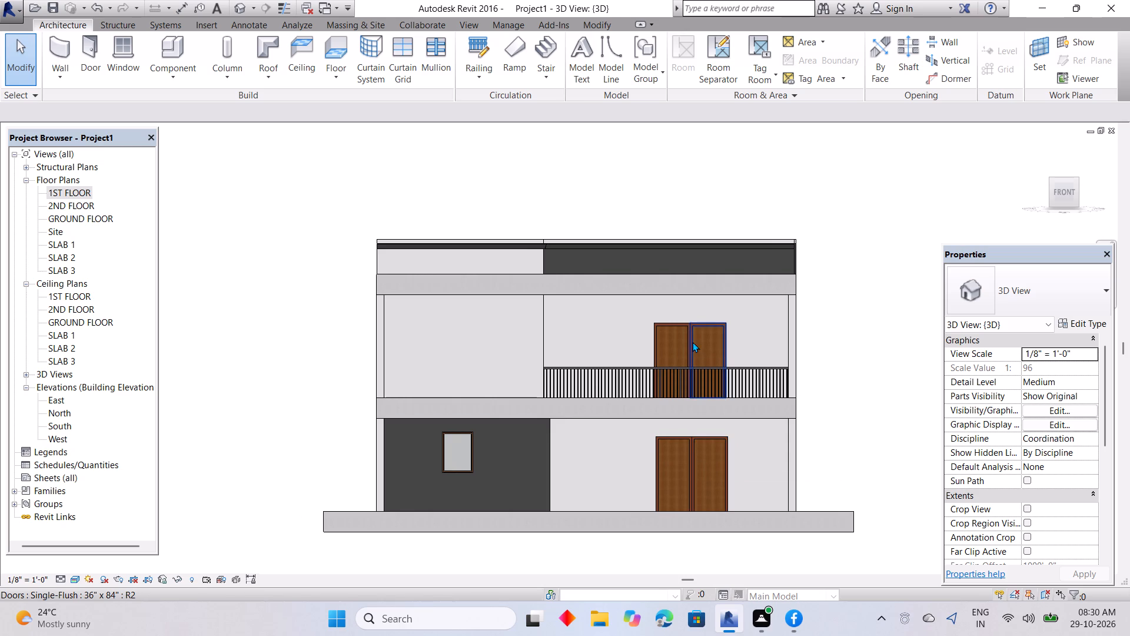
scroll(589, 357, "down", 2)
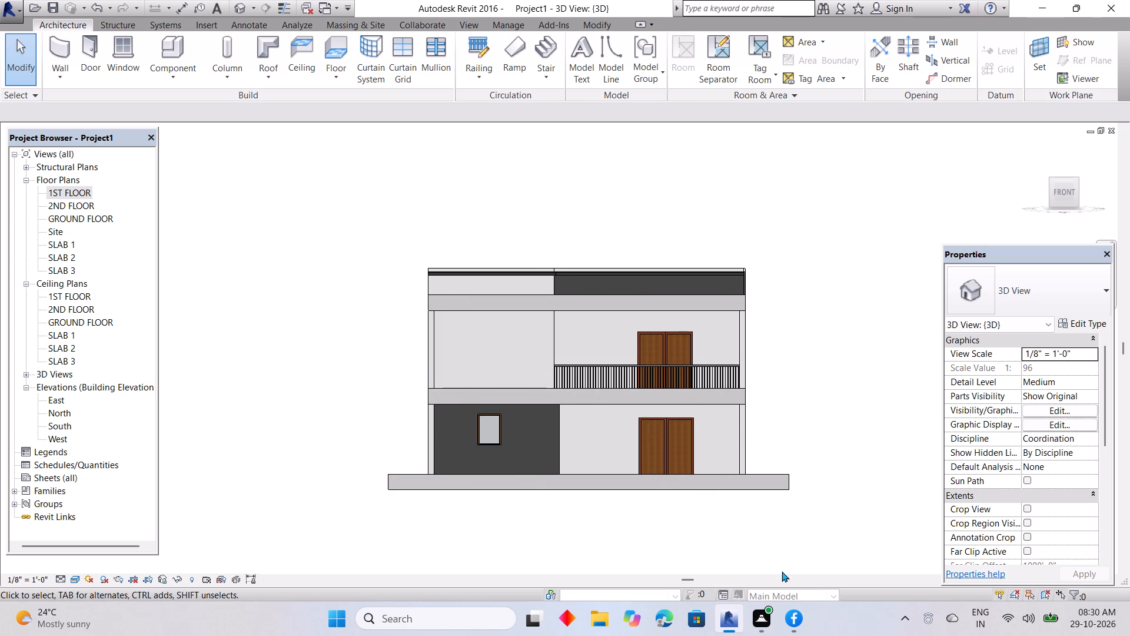
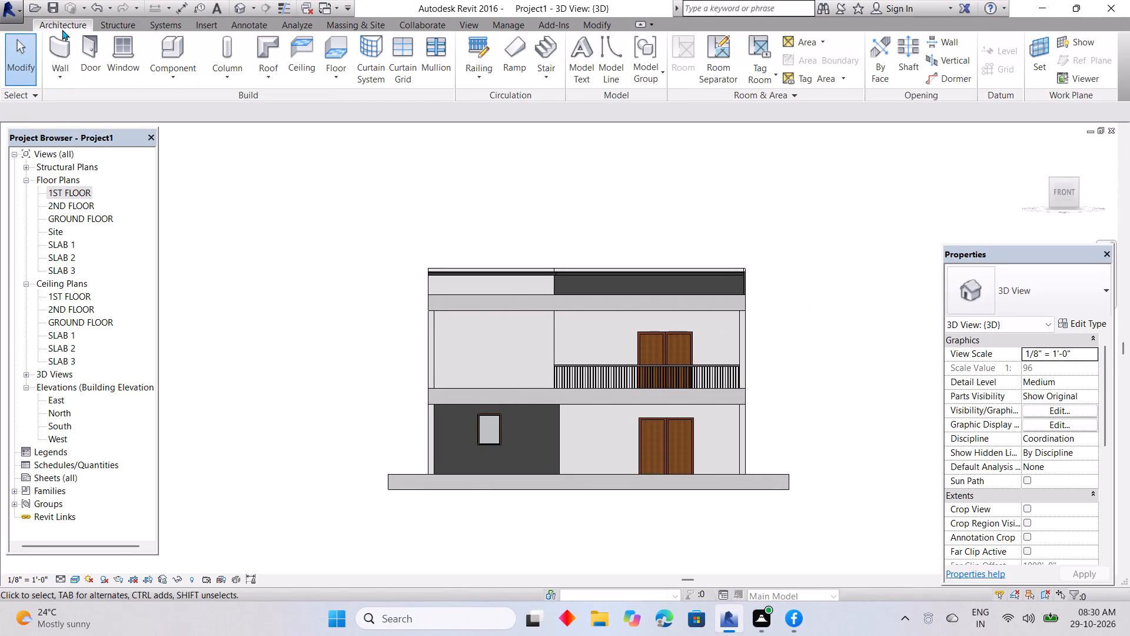
Export the current 3D front view as an AutoCAD 2013 DWG file named MODERN G+1 BUILDING in the Documents folder.
left_click(18, 5)
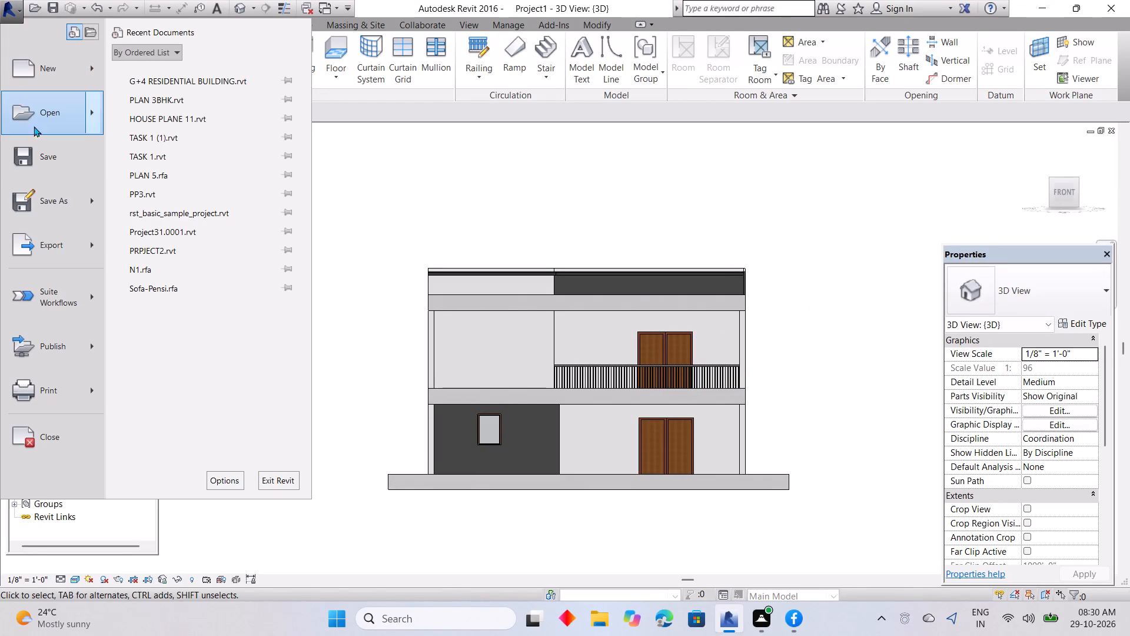
left_click(65, 245)
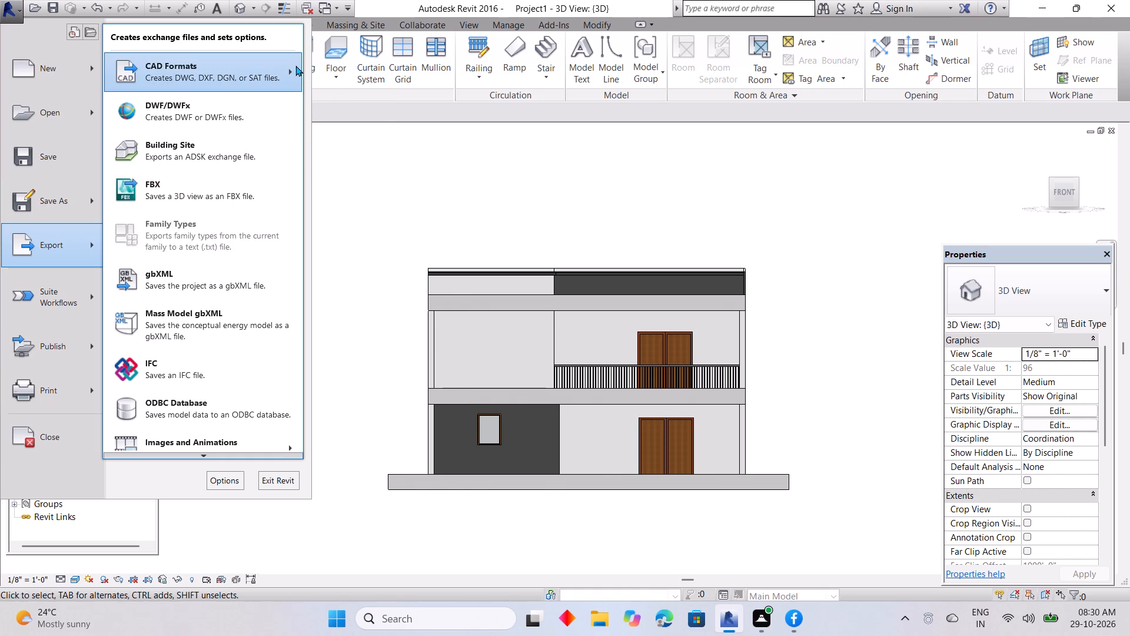
left_click(315, 68)
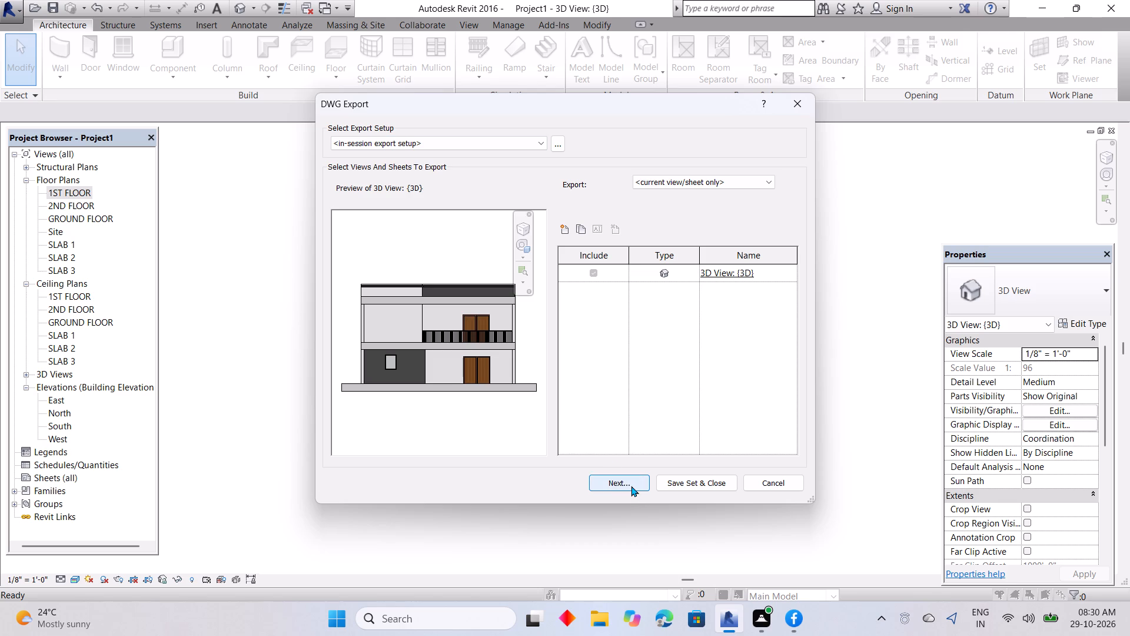
left_click(631, 486)
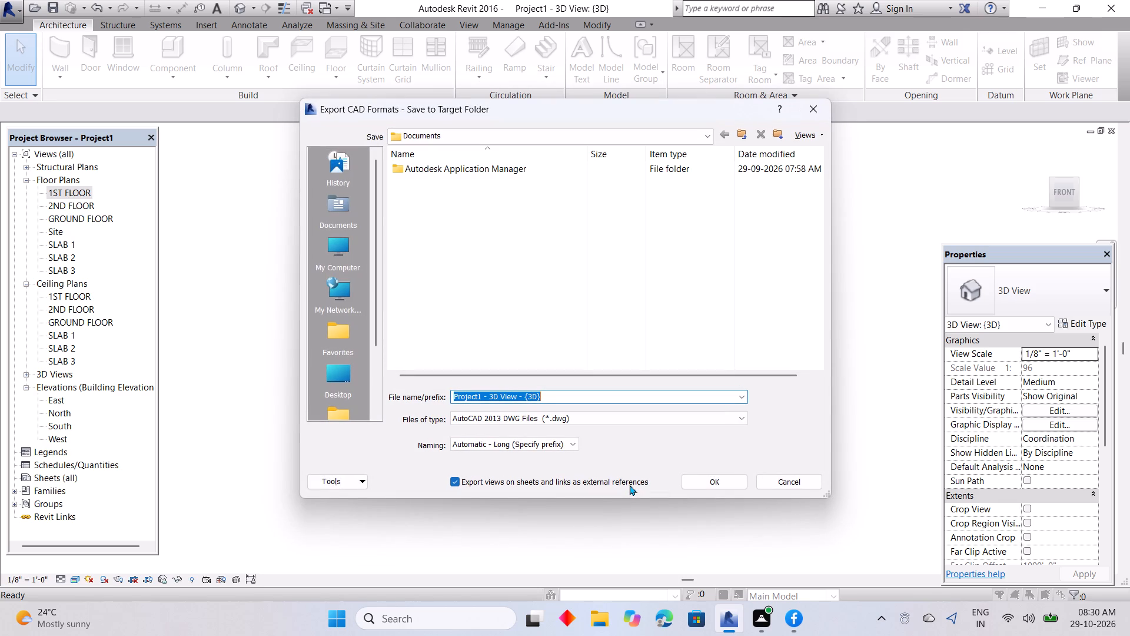
key("BackSpace")
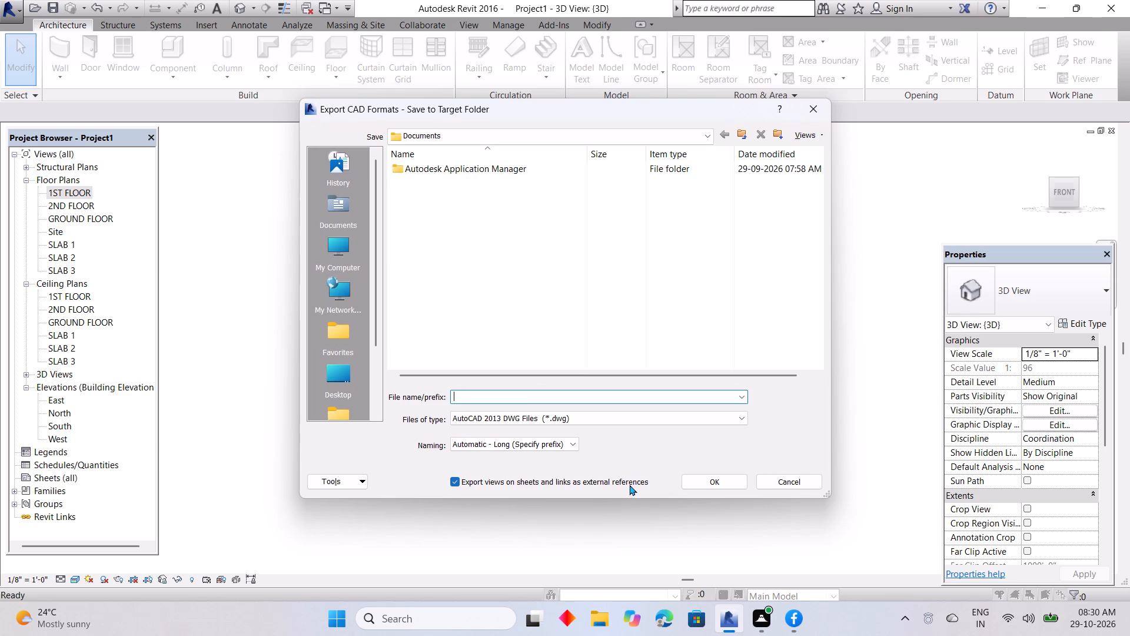
type("MO")
type("RDE")
key("BackSpace")
key("BackSpace")
key("BackSpace")
key("BackSpace")
type("RODE")
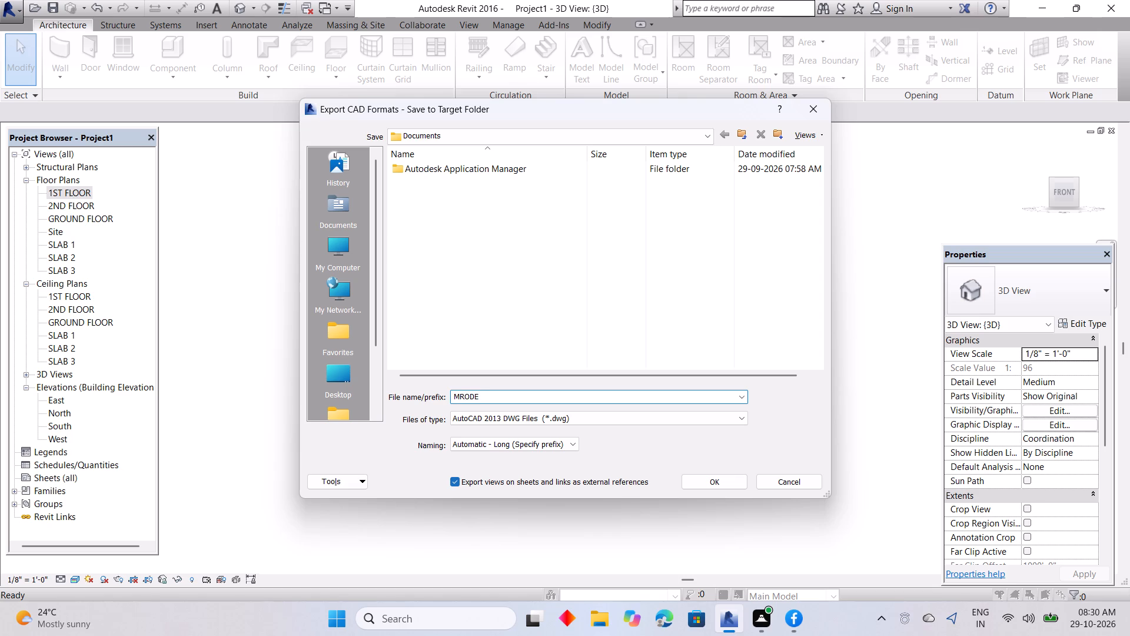
key("n")
key("BackSpace")
key("BackSpace")
key("BackSpace")
key("BackSpace")
key("BackSpace")
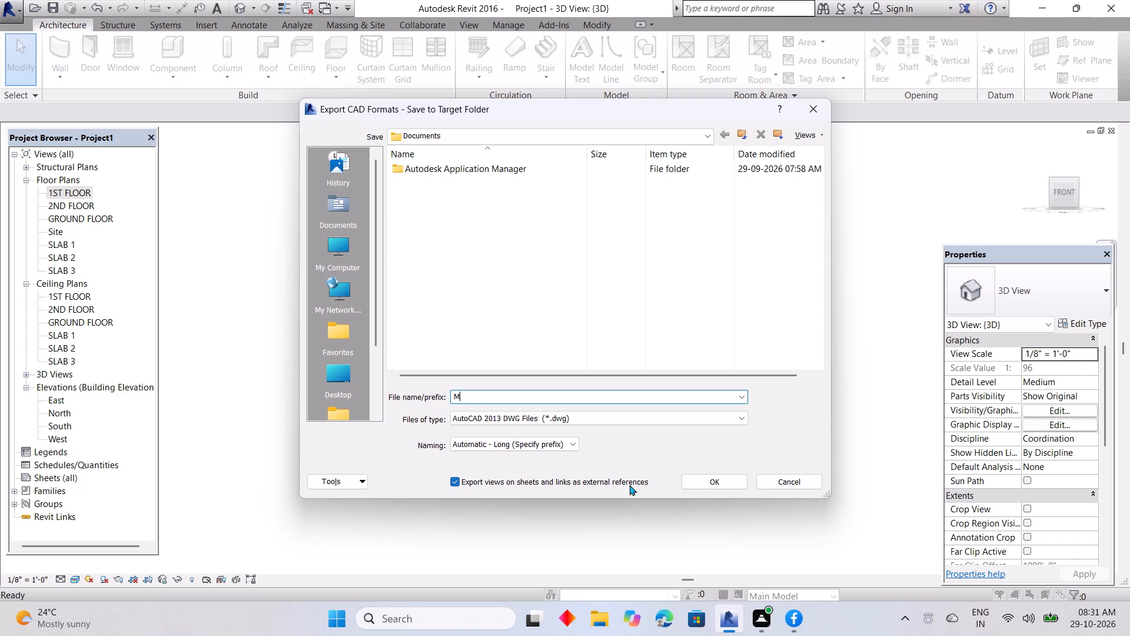
type("ODER")
type("N")
key("space")
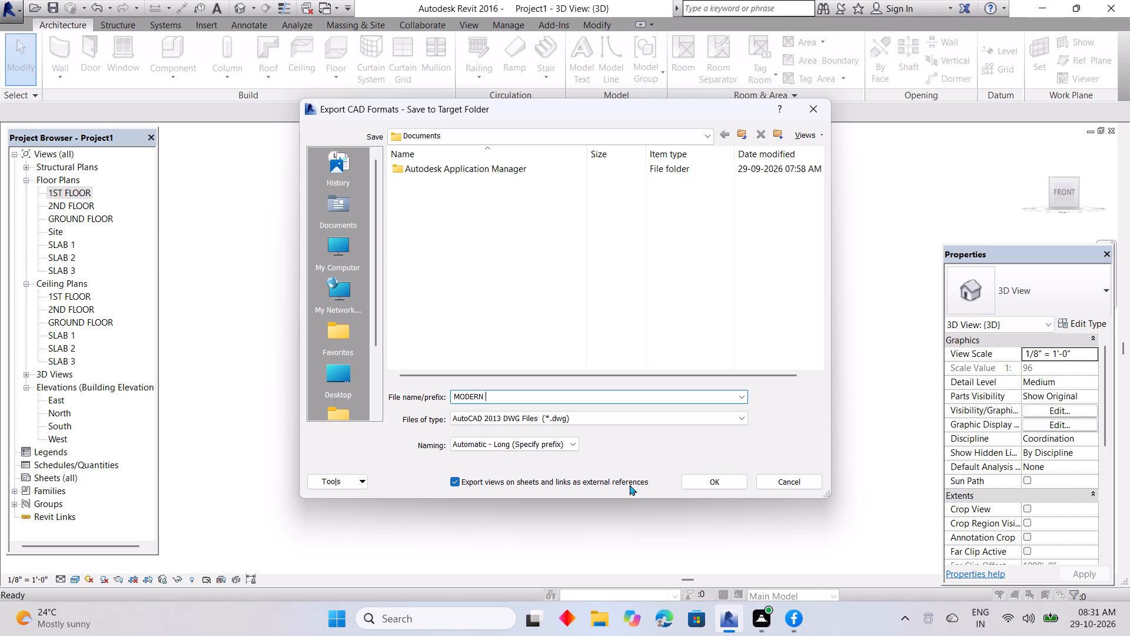
key("g")
key("plus")
key("2")
key("BackSpace")
key("1")
key("space")
type("BUILIN")
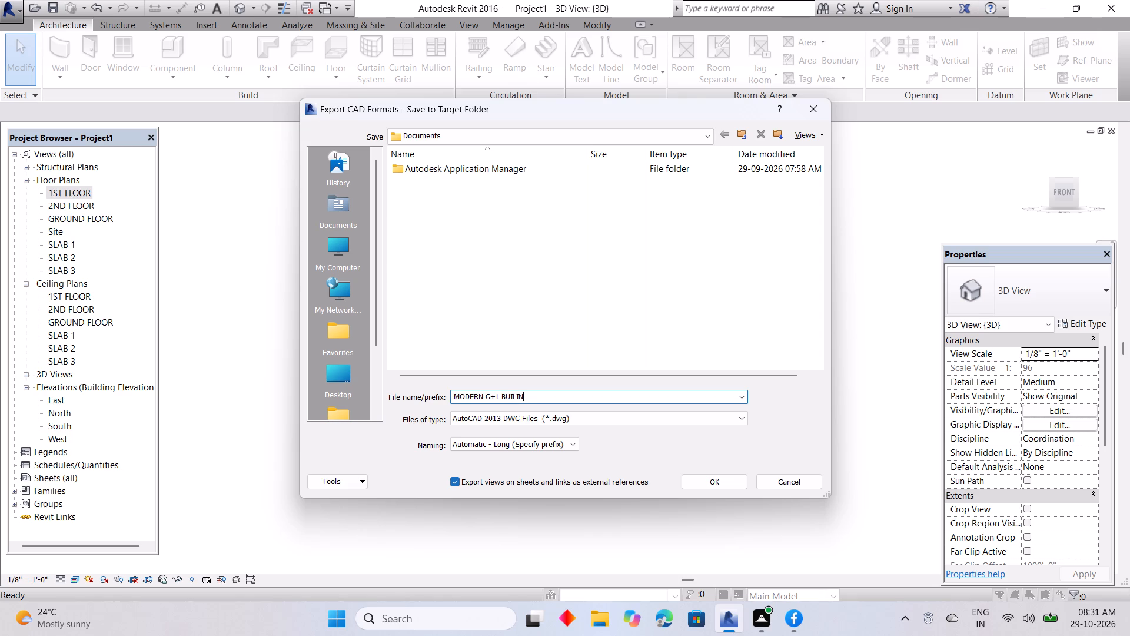
key("BackSpace")
key("BackSpace")
key("BackSpace")
key("BackSpace")
key("i")
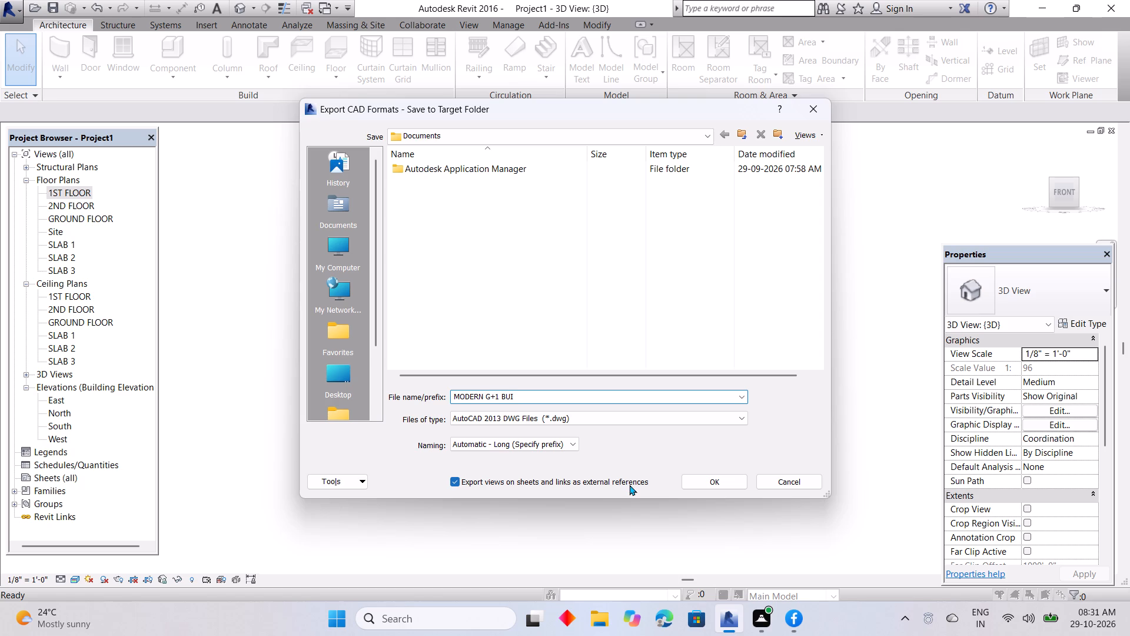
type("LD")
type("ING")
left_click(693, 479)
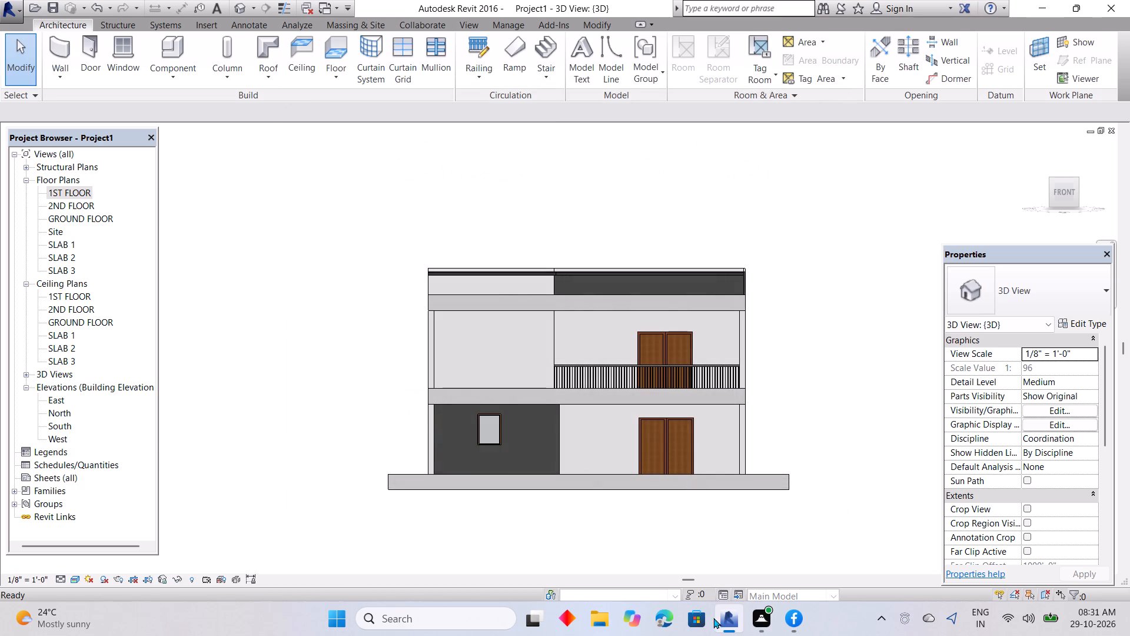